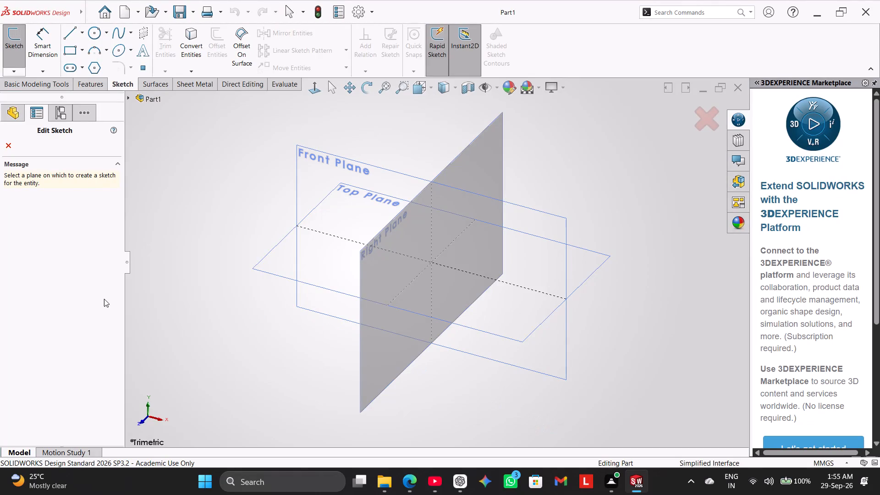
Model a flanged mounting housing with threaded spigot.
Start a sketch on the Top Plane and draw a circle centred on the origin with a radius of about 84 mm.
click(277, 262)
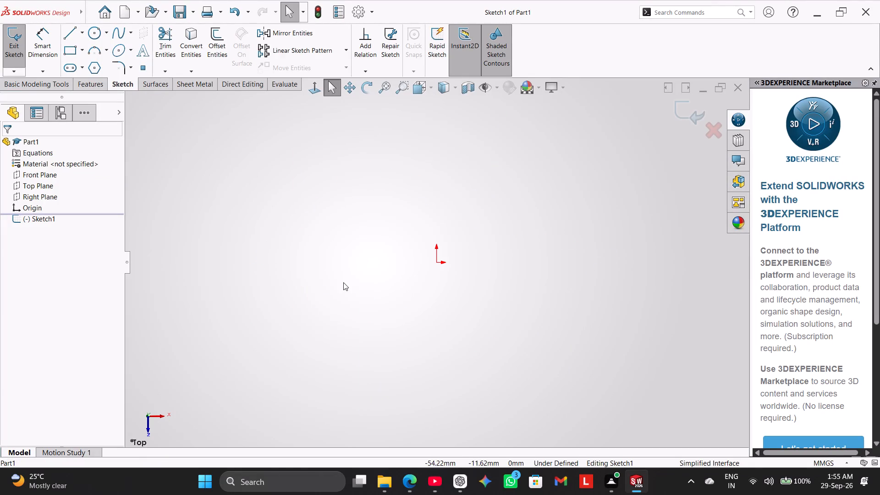
click(94, 32)
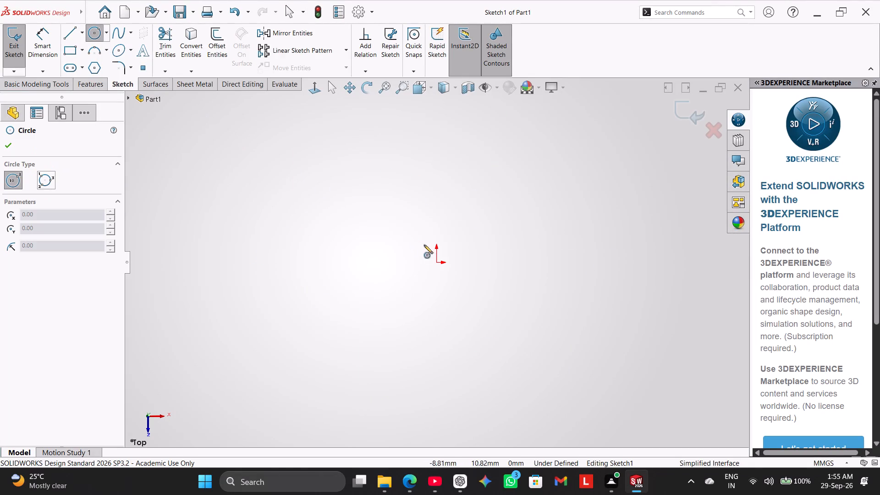
click(439, 263)
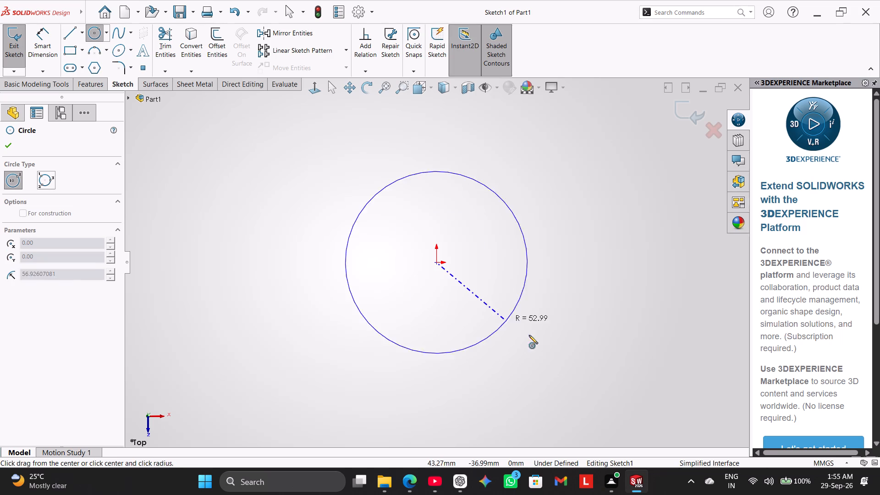
click(553, 346)
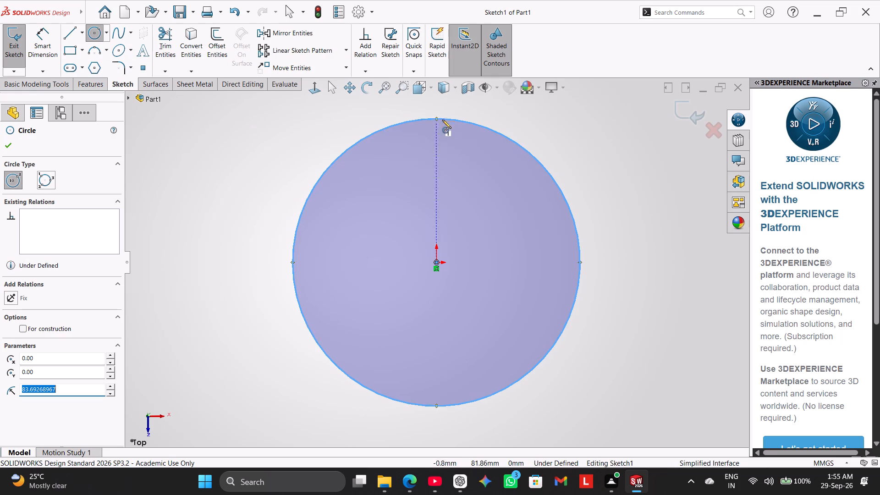
click(523, 87)
click(523, 90)
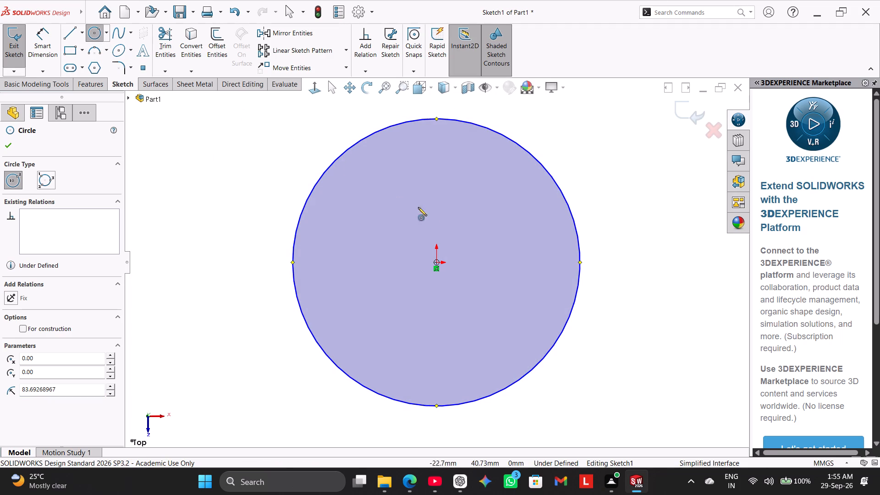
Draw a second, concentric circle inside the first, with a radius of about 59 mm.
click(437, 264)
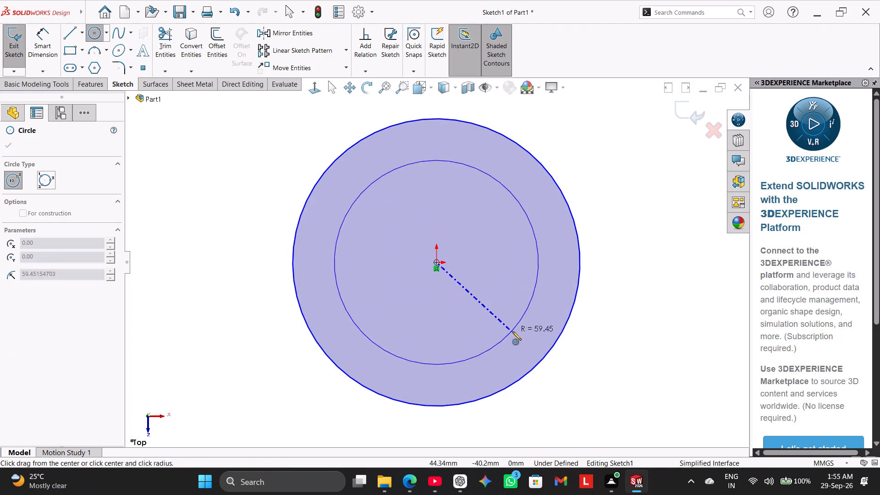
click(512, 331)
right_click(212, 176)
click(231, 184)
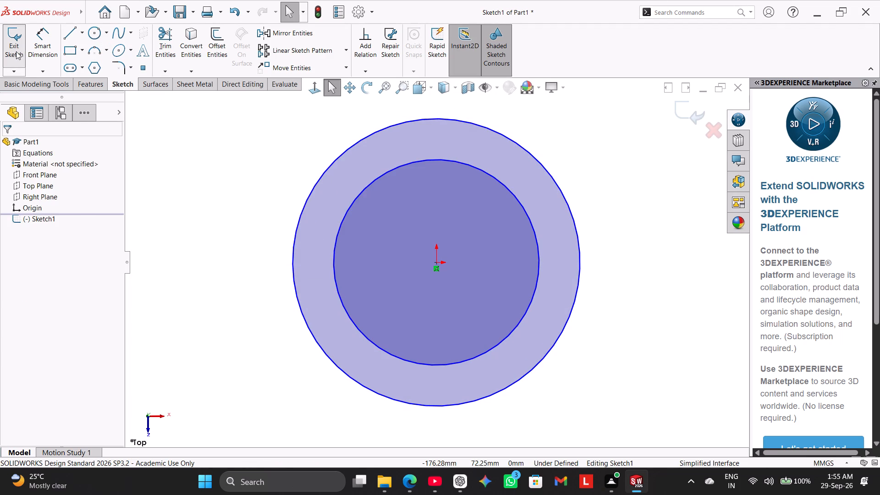
Dimension the outer circle with a diameter of 86 mm.
click(46, 44)
click(519, 145)
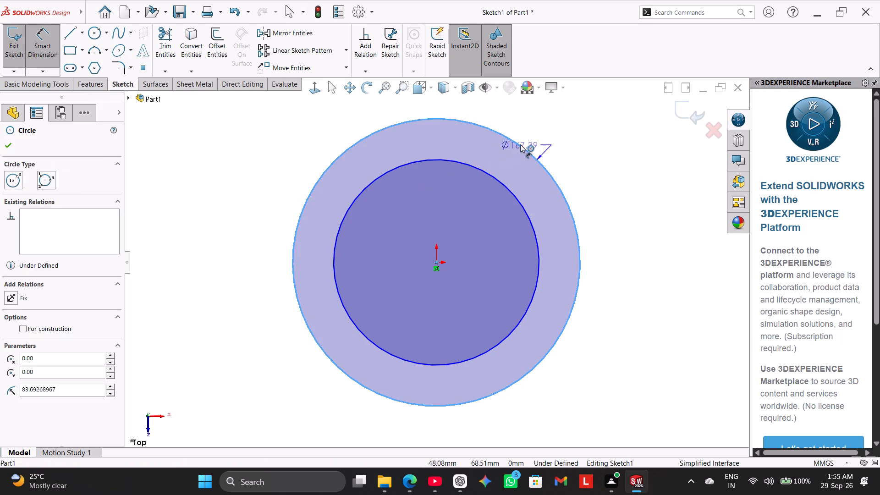
click(600, 113)
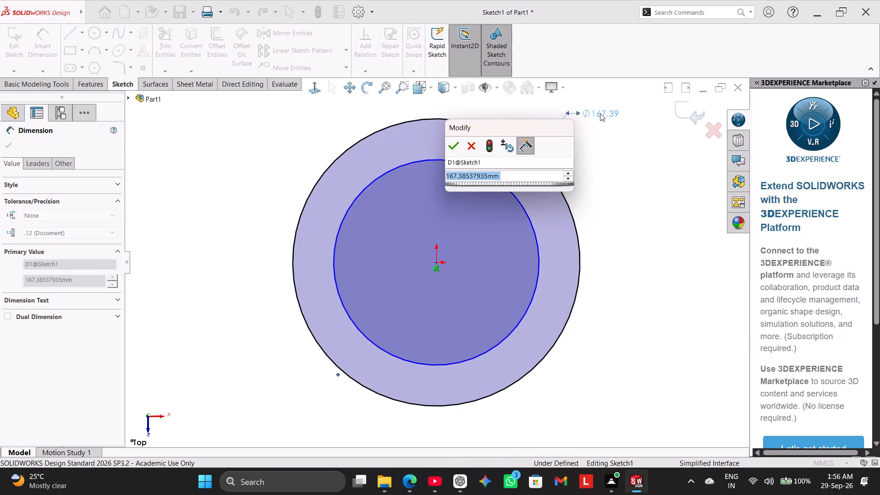
text(86)
key(Return)
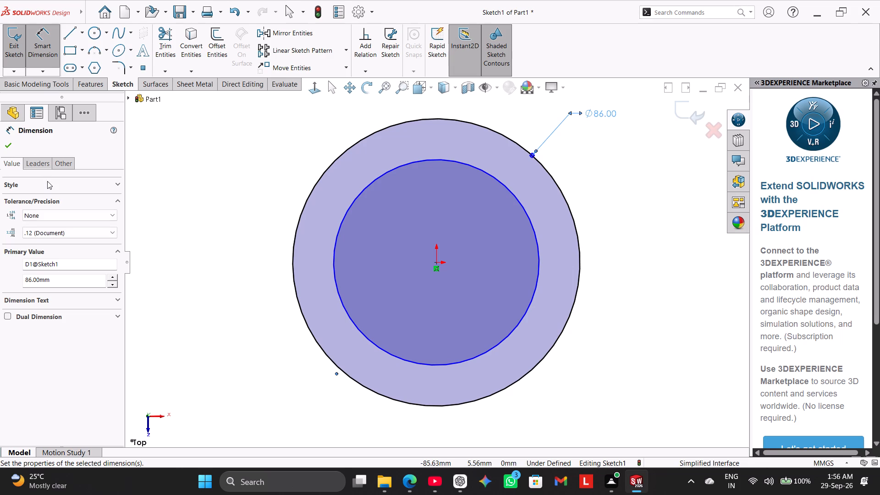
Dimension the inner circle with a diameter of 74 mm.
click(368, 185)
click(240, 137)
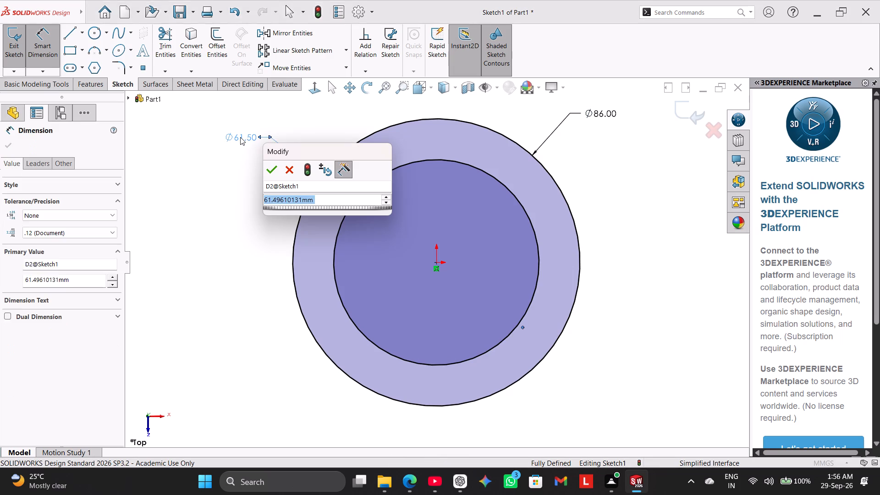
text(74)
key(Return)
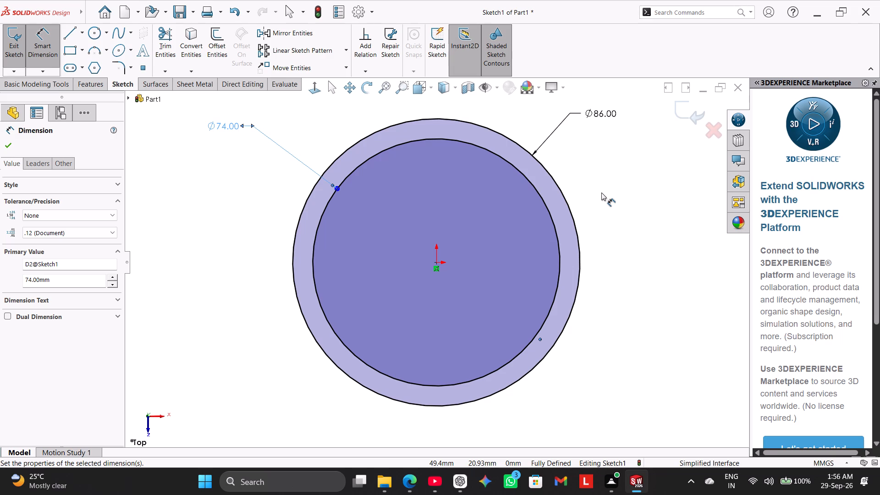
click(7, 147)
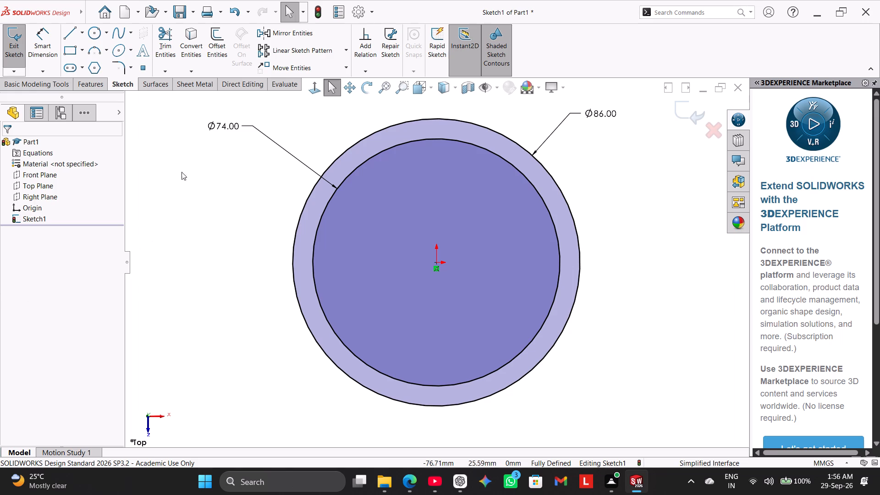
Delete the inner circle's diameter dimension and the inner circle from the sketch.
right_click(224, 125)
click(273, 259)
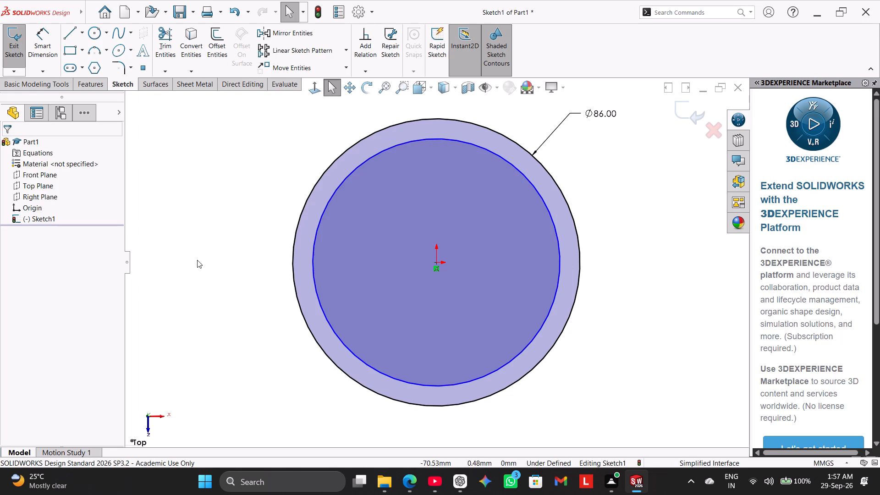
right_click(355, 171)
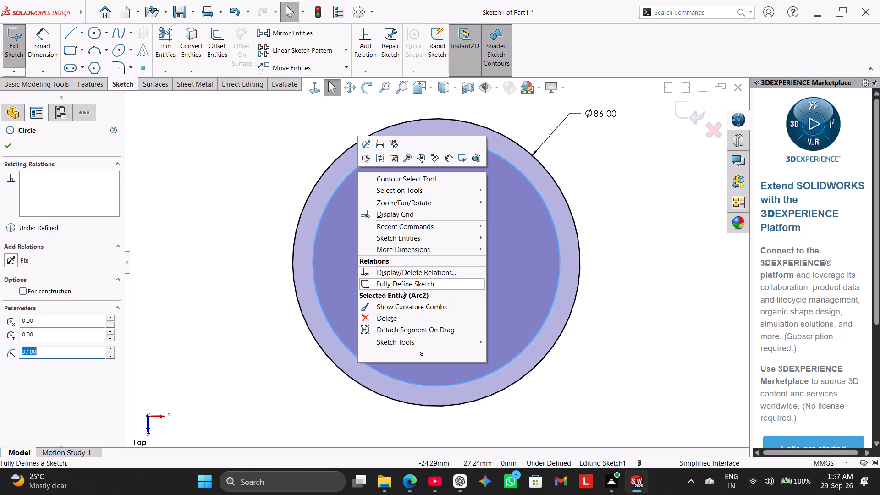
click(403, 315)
Extrude the 86 mm circle as a blind boss to a depth of 18 mm.
click(87, 85)
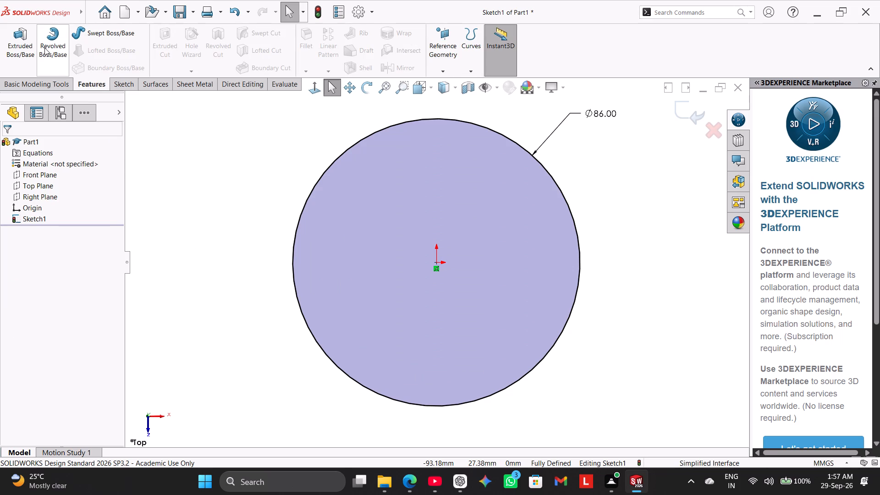
click(23, 46)
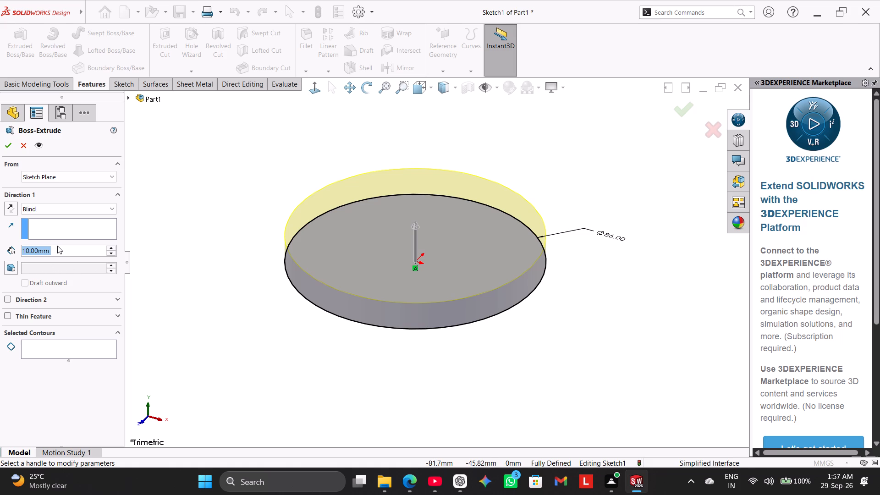
text(18)
key(Return)
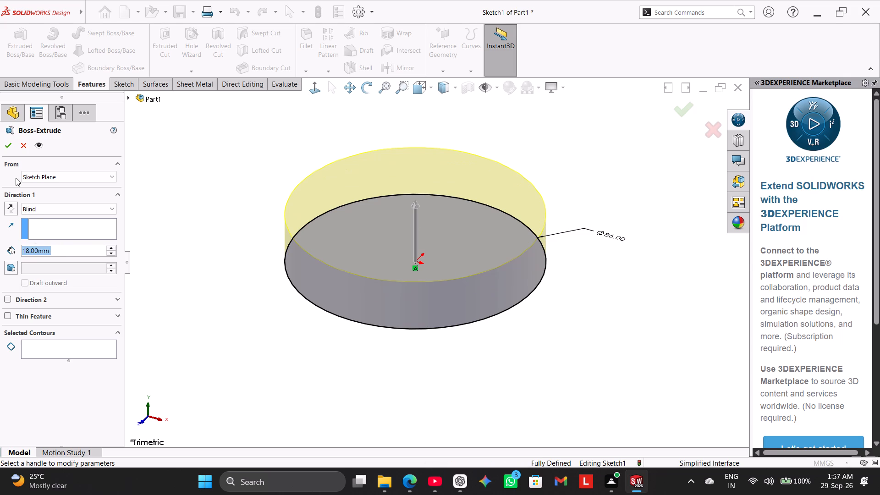
click(5, 147)
right_drag(252, 319, 440, 198)
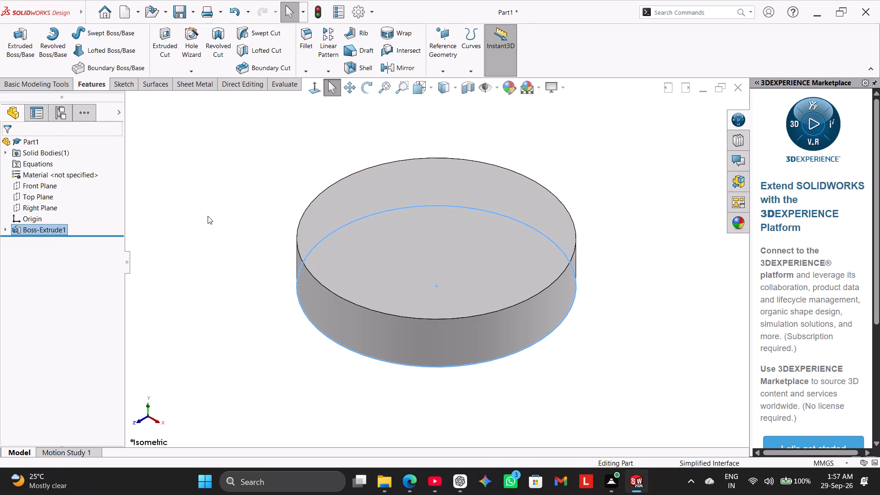
Apply a light red colour from the standard swatches to the extruded disc.
click(507, 91)
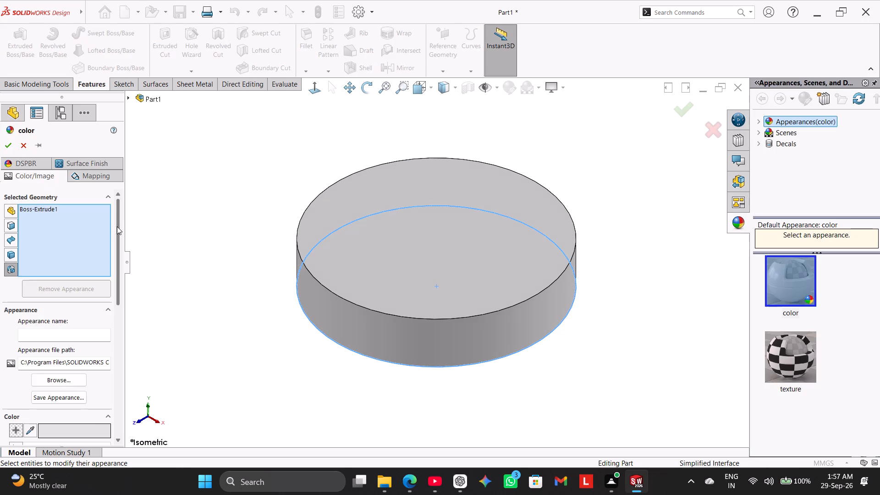
drag(115, 223, 128, 281)
click(32, 338)
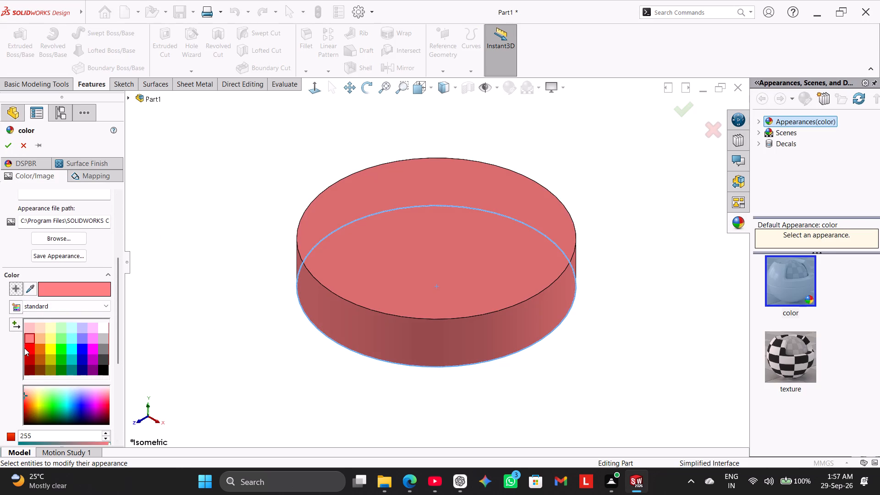
click(24, 348)
click(28, 335)
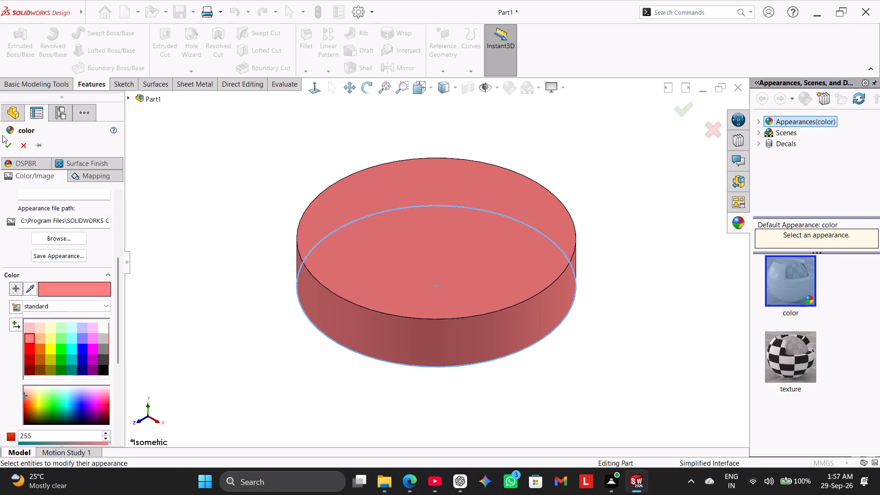
click(7, 143)
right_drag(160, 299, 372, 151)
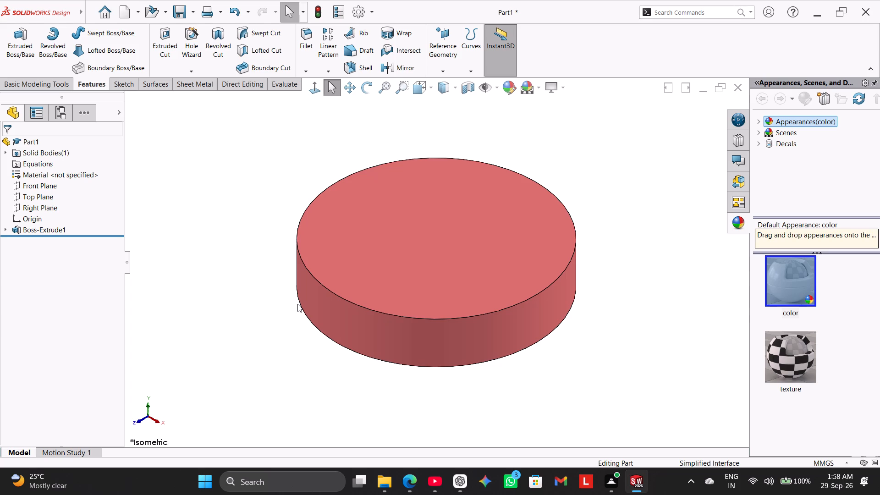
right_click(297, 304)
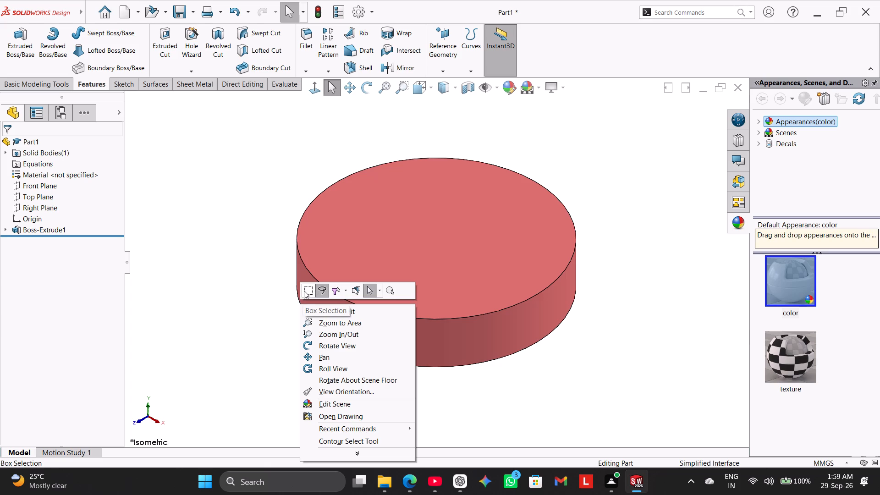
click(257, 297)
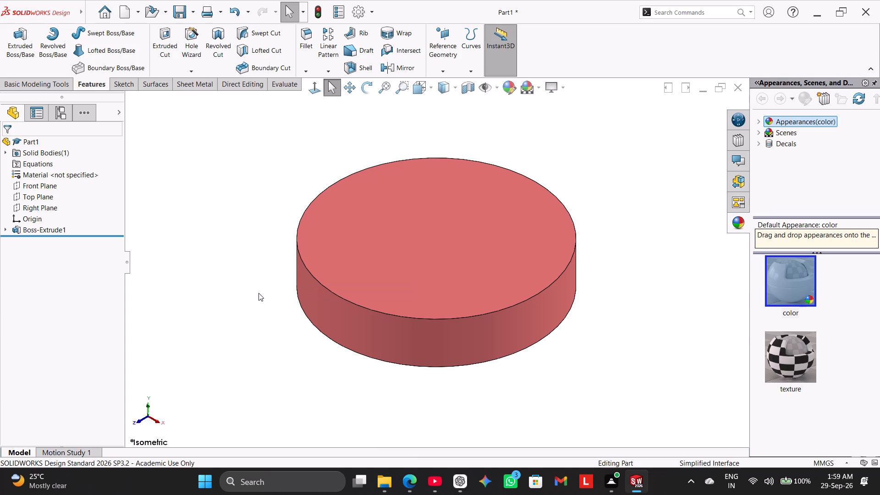
Edit the boss extrusion and set its depth to 30 mm.
click(57, 227)
click(67, 199)
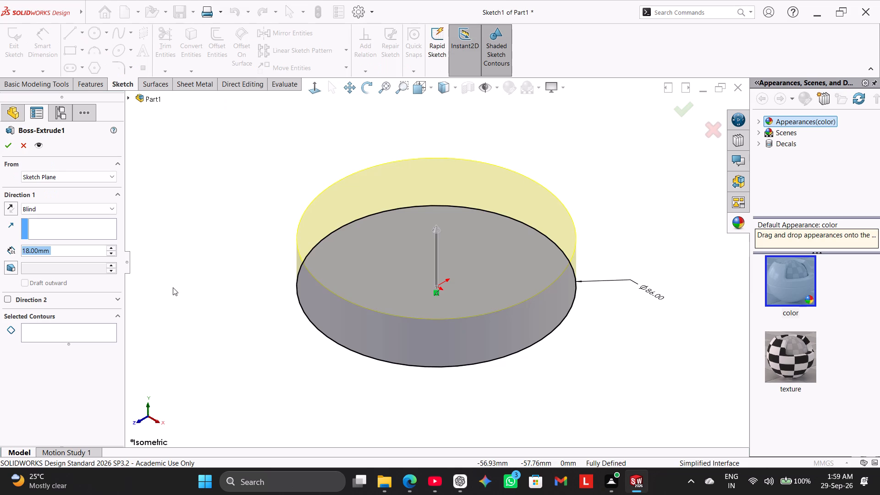
click(80, 250)
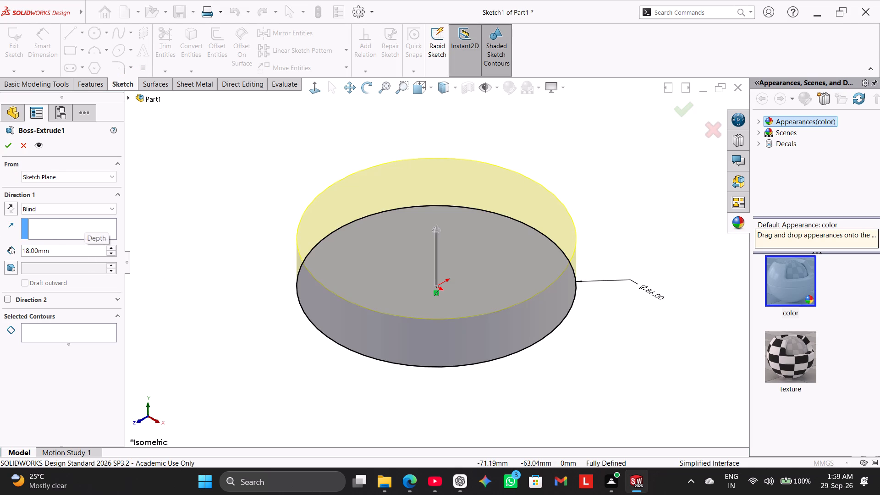
text(+12)
key(Return)
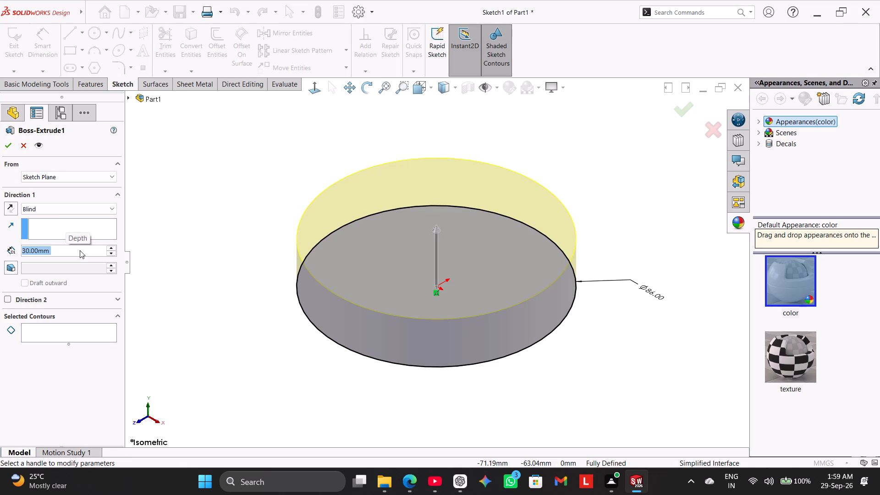
click(11, 146)
right_click(188, 265)
click(178, 195)
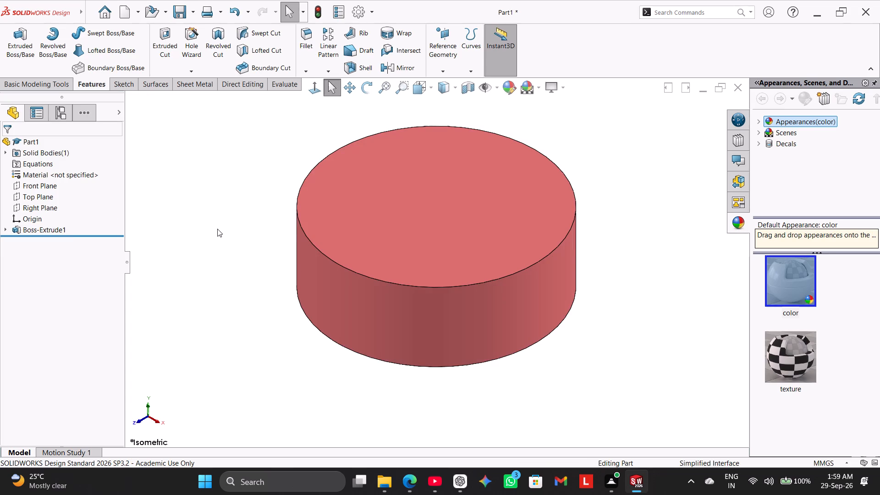
Start a sketch on the disc's top face and draw a circle centred on the origin with a radius of about 24 mm.
middle_drag(245, 236, 369, 307)
right_drag(209, 319, 606, 122)
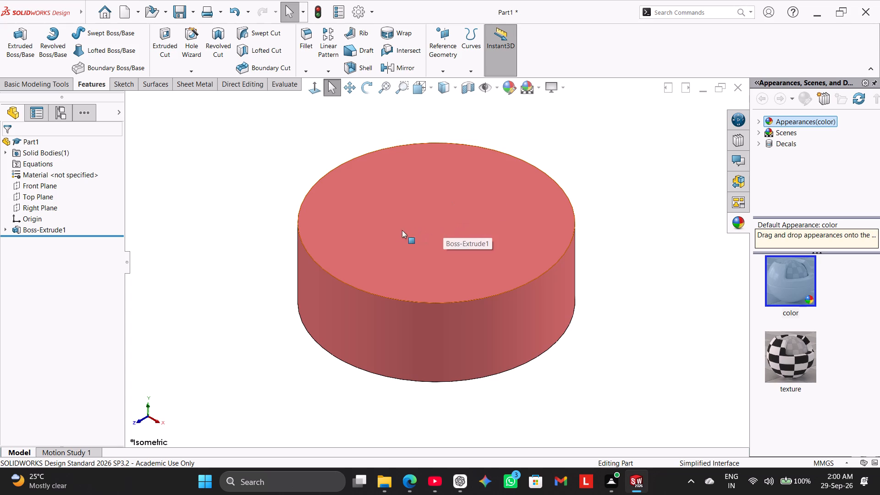
right_click(457, 209)
click(481, 199)
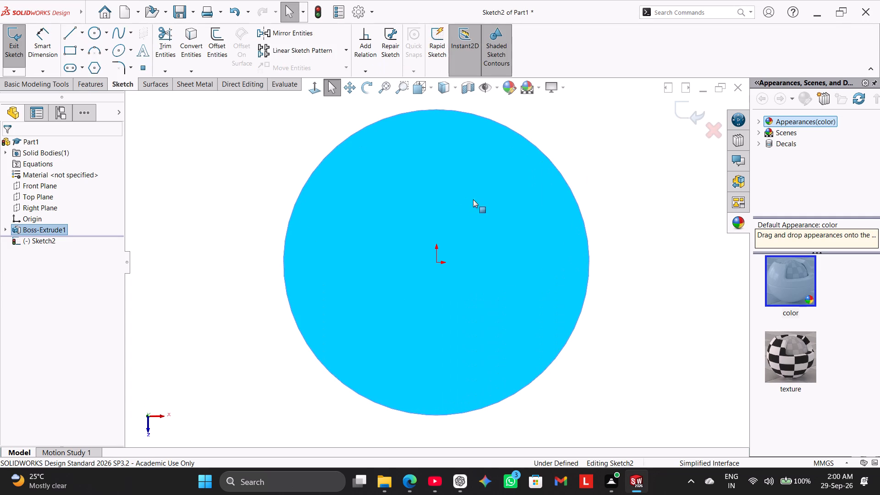
click(93, 30)
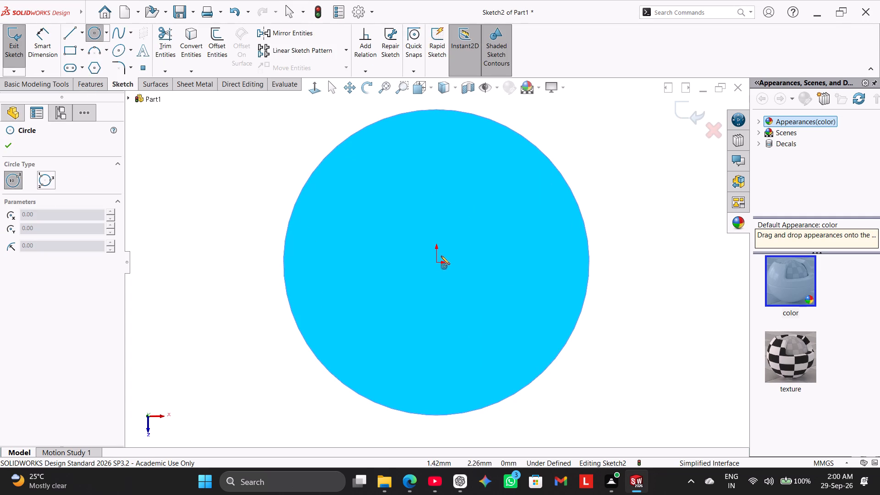
click(435, 260)
click(508, 309)
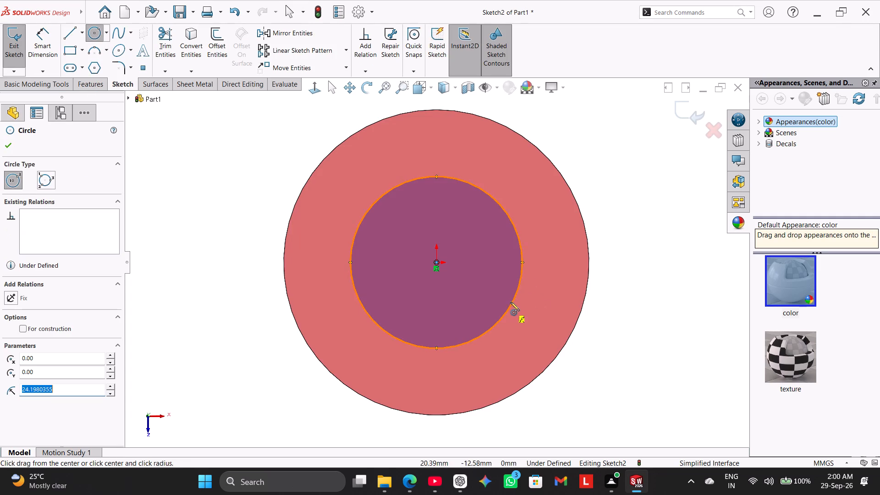
right_click(641, 185)
click(665, 192)
Dimension the sketched circle on the disc's top face to a diameter of 74 mm.
click(31, 46)
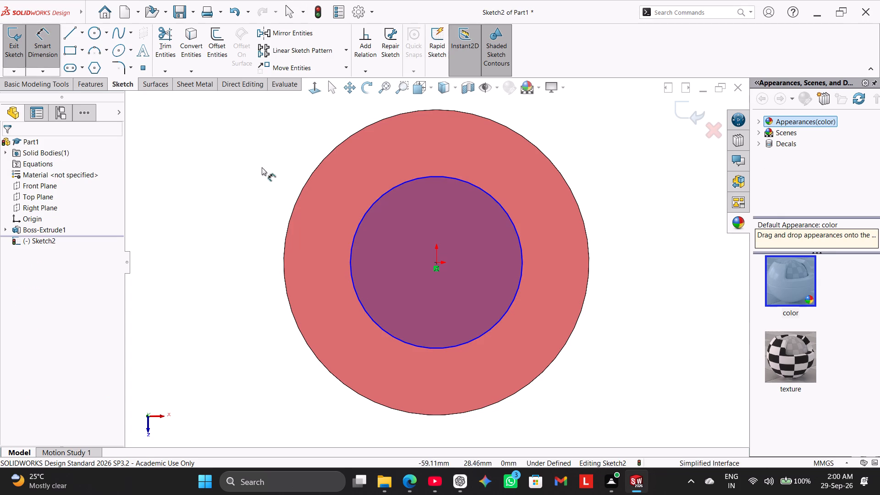
drag(365, 212, 358, 212)
click(231, 150)
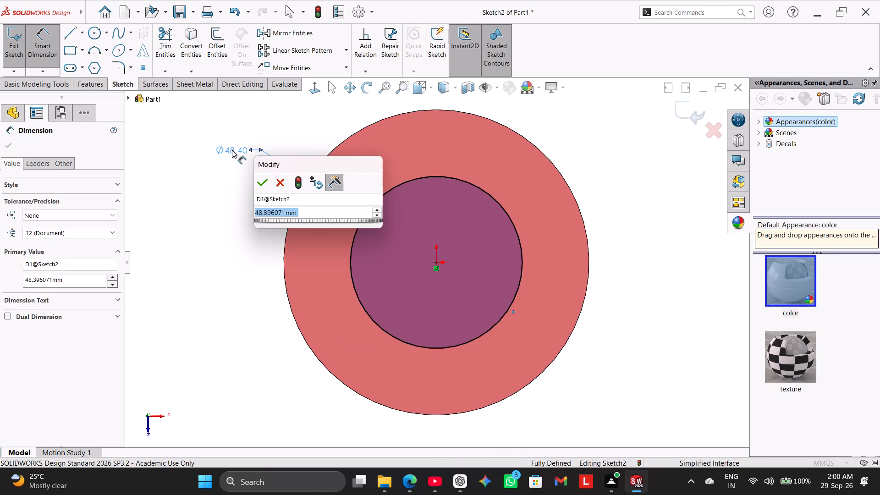
text(74)
key(Return)
right_click(576, 153)
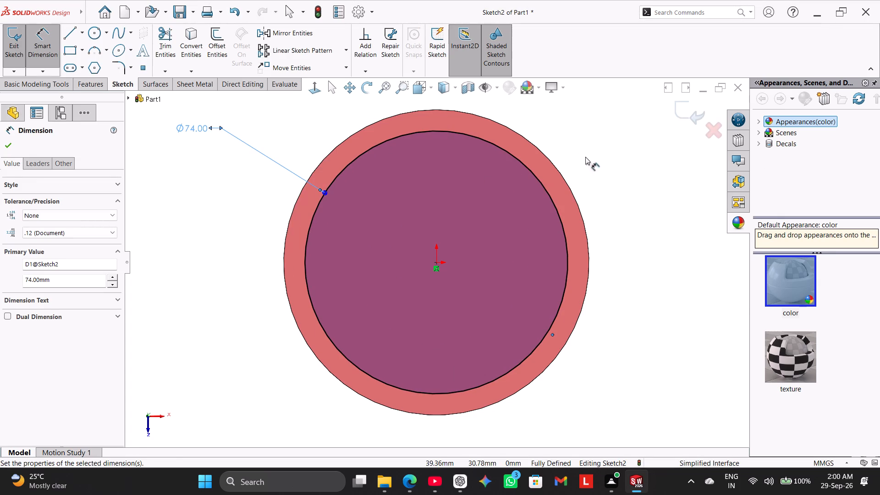
click(614, 181)
Cut-extrude the 74 mm circle into the disc as a blind cut 10 mm deep.
middle_drag(271, 224, 280, 220)
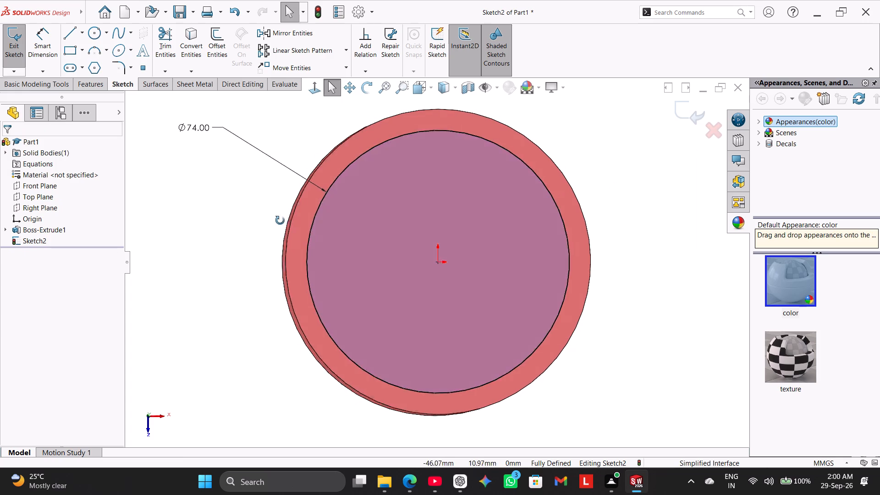
middle_drag(280, 220, 297, 187)
click(98, 88)
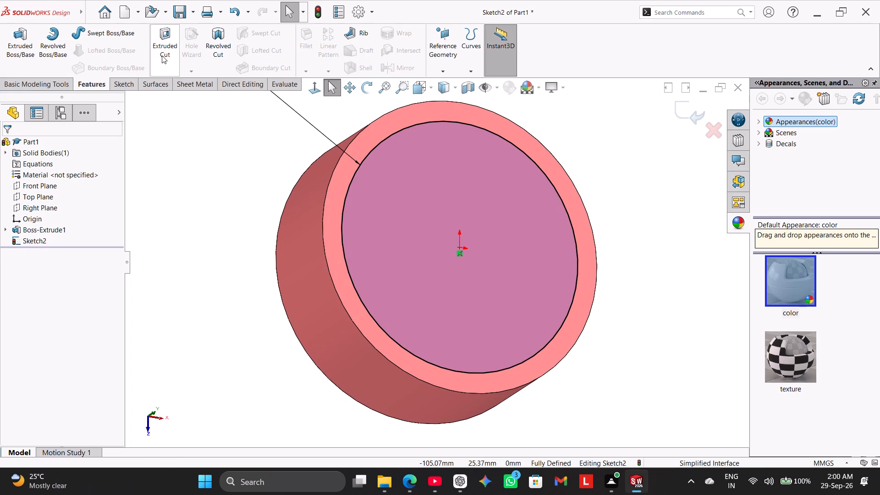
click(162, 55)
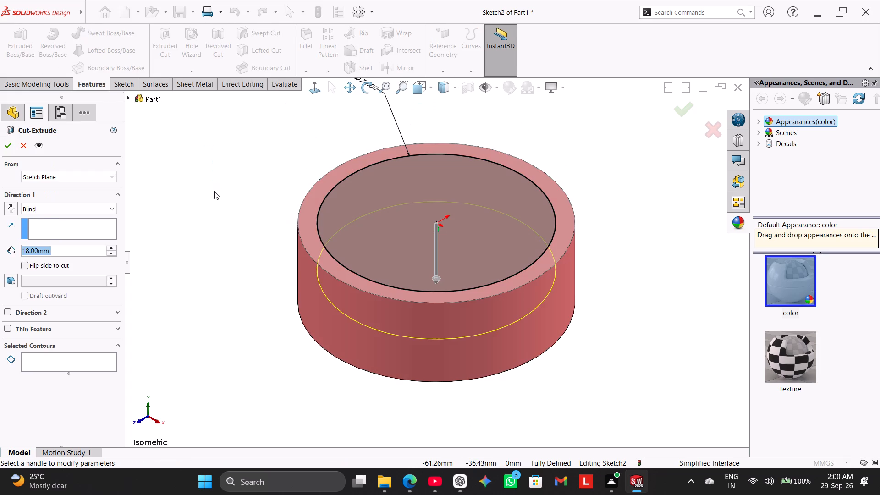
middle_drag(225, 193, 248, 196)
click(80, 249)
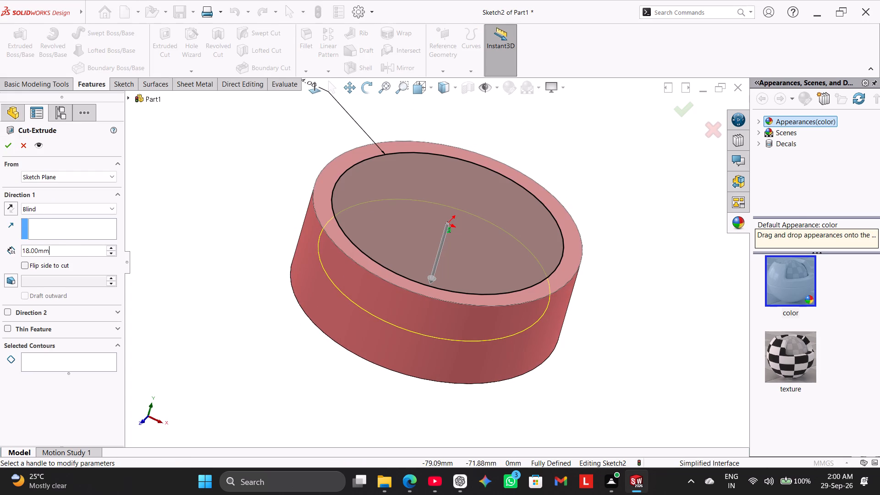
double_click(81, 249)
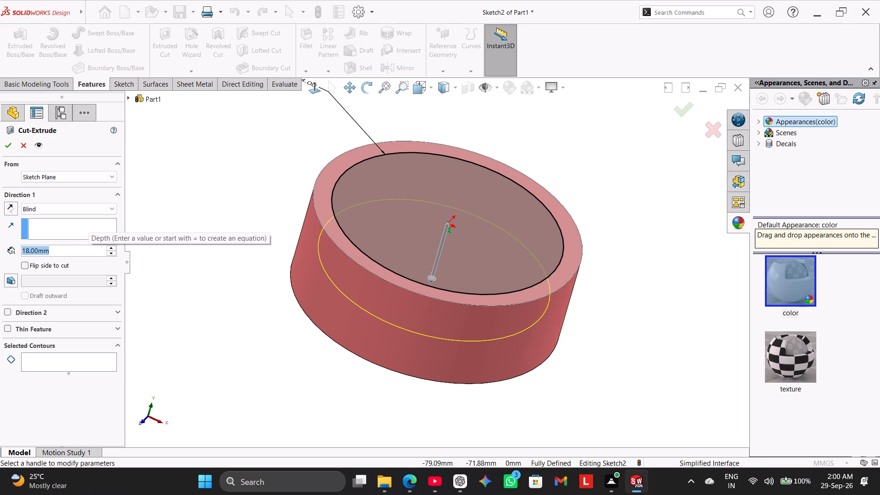
text(10)
key(Return)
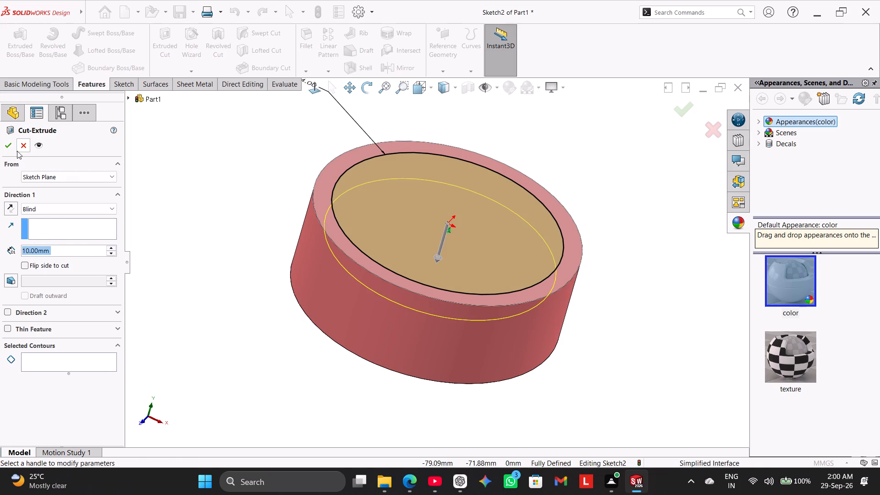
click(13, 148)
click(169, 252)
Inspect the recess in a temporary planar section view, trying the Front, Top and Right planes, and close it without keeping the section.
middle_drag(192, 282, 174, 324)
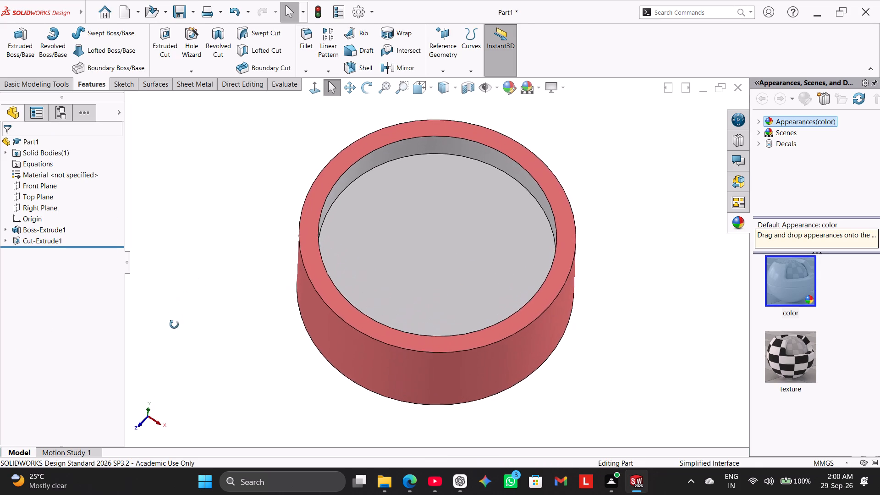
middle_drag(174, 324, 165, 366)
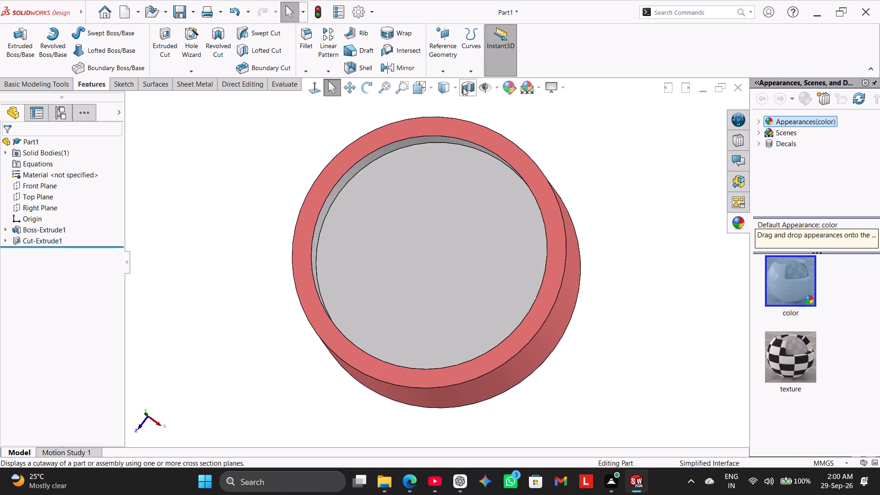
click(463, 88)
middle_drag(280, 233, 281, 234)
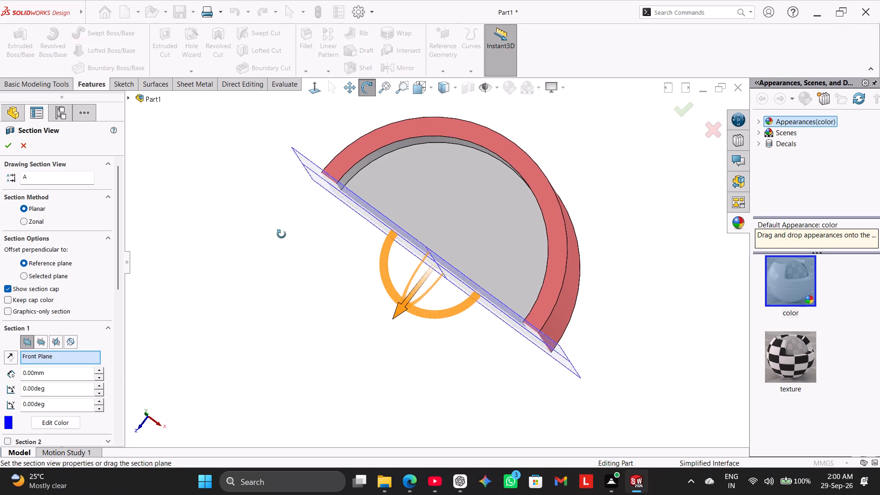
middle_drag(281, 234, 306, 264)
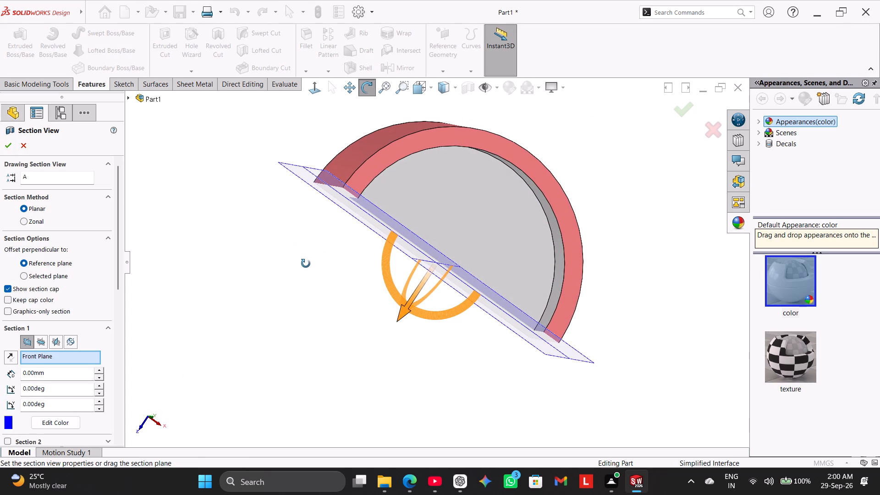
middle_drag(306, 264, 308, 264)
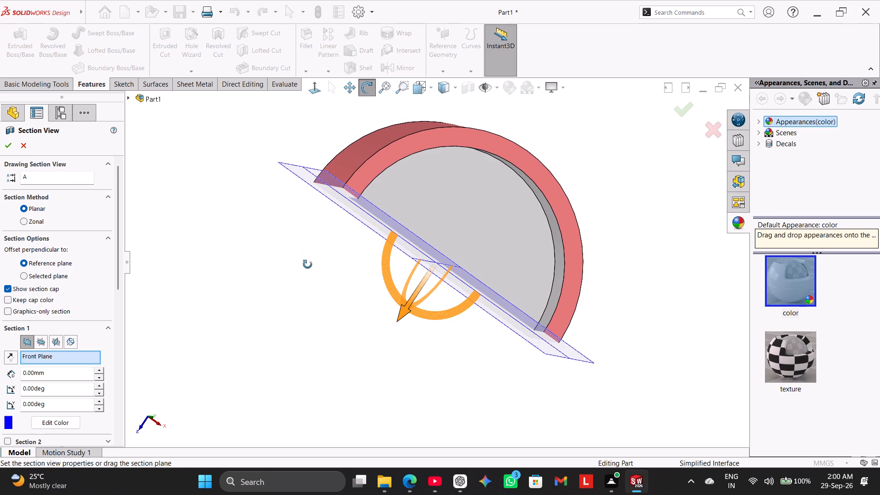
middle_drag(308, 264, 372, 273)
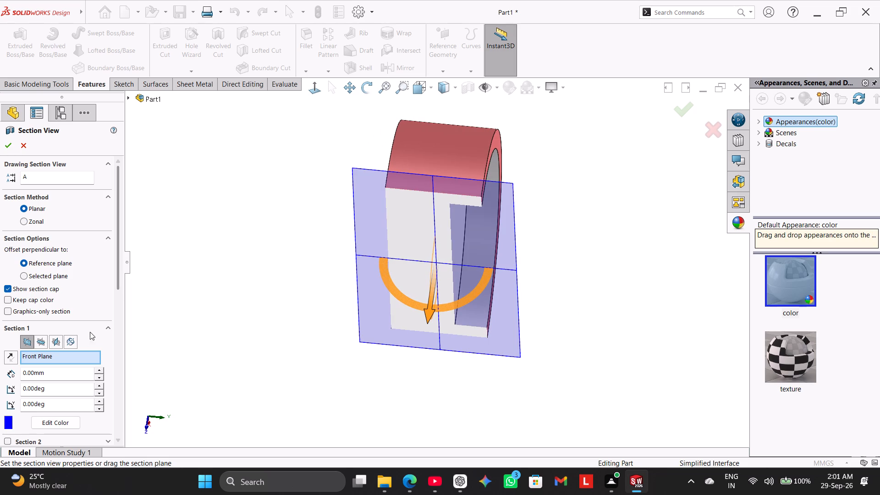
click(44, 346)
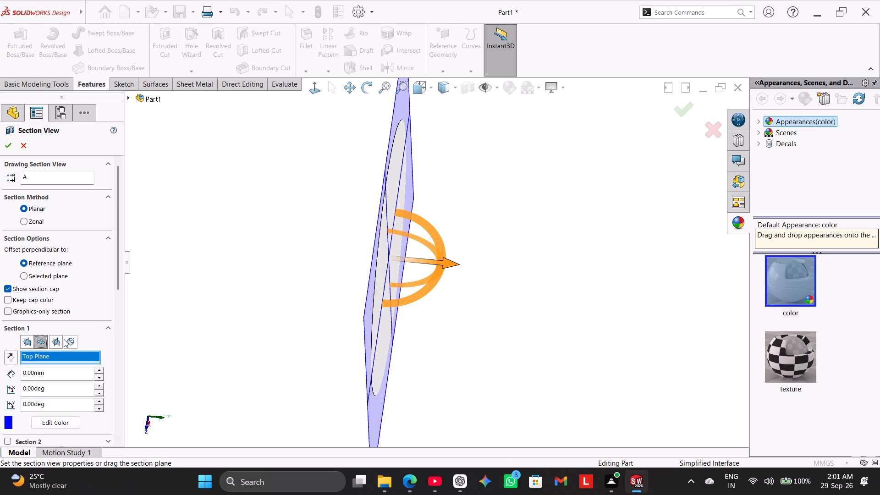
click(59, 341)
middle_drag(314, 337, 284, 397)
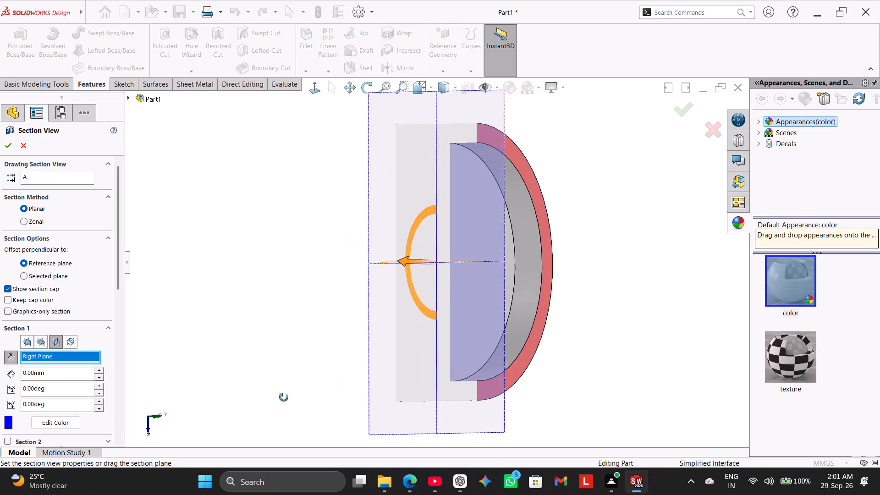
middle_drag(284, 397, 302, 412)
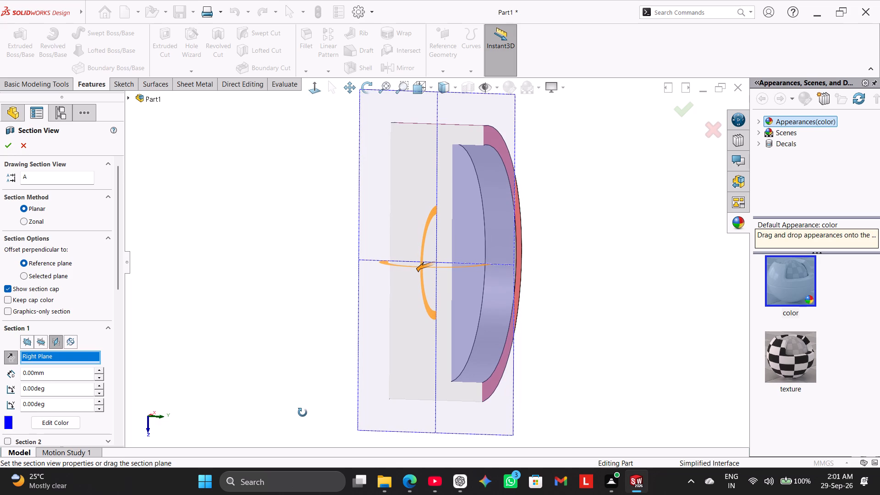
middle_drag(302, 412, 315, 420)
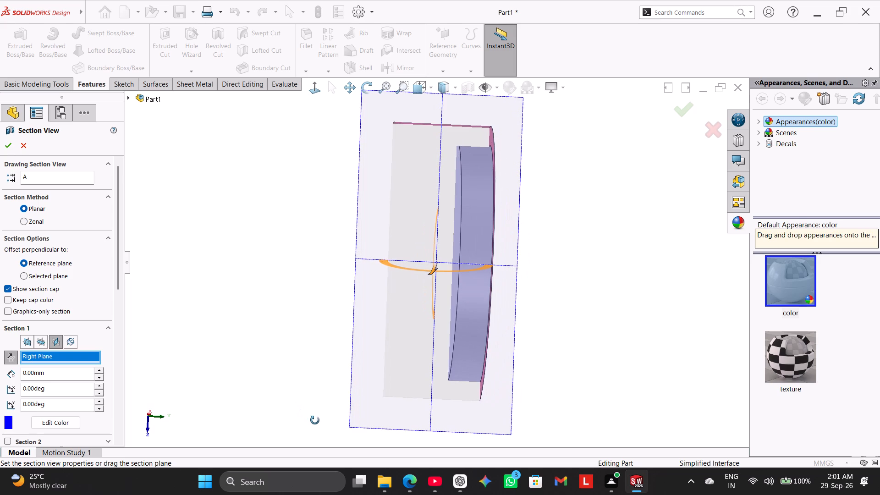
middle_drag(315, 420, 320, 431)
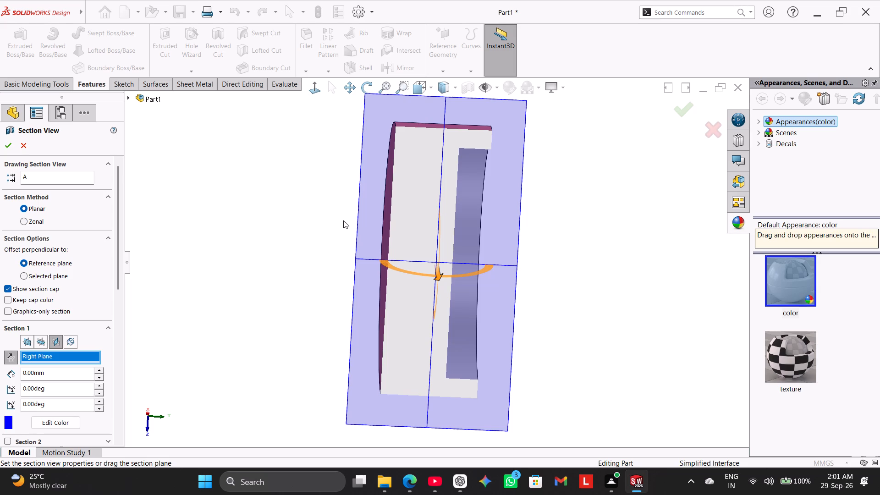
click(22, 146)
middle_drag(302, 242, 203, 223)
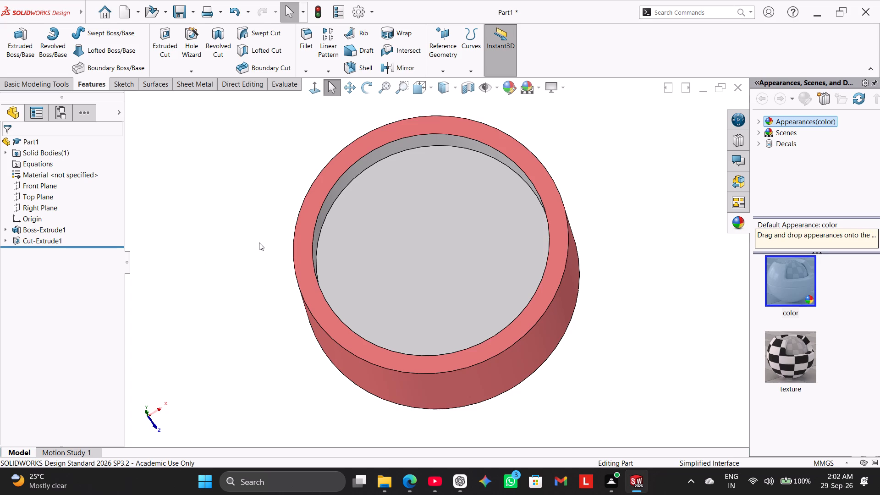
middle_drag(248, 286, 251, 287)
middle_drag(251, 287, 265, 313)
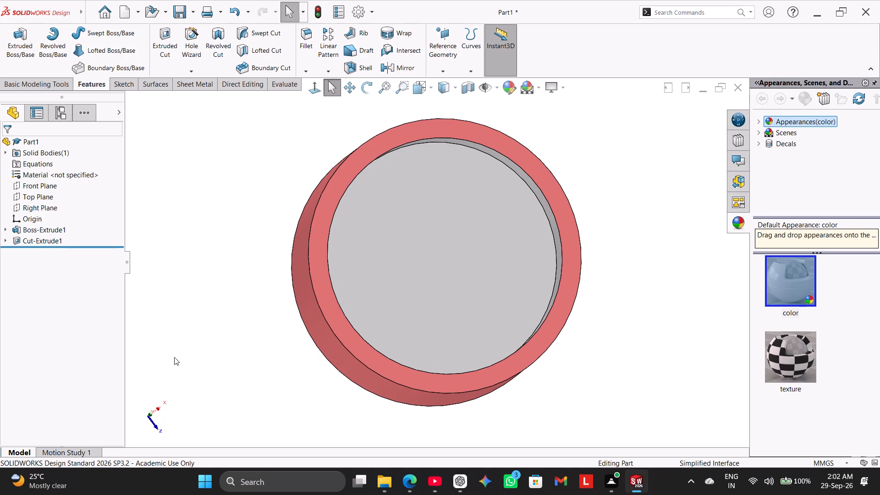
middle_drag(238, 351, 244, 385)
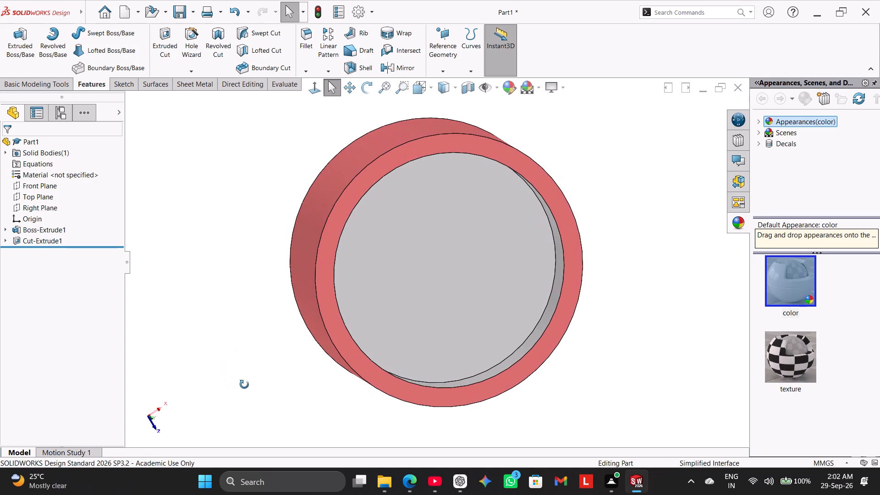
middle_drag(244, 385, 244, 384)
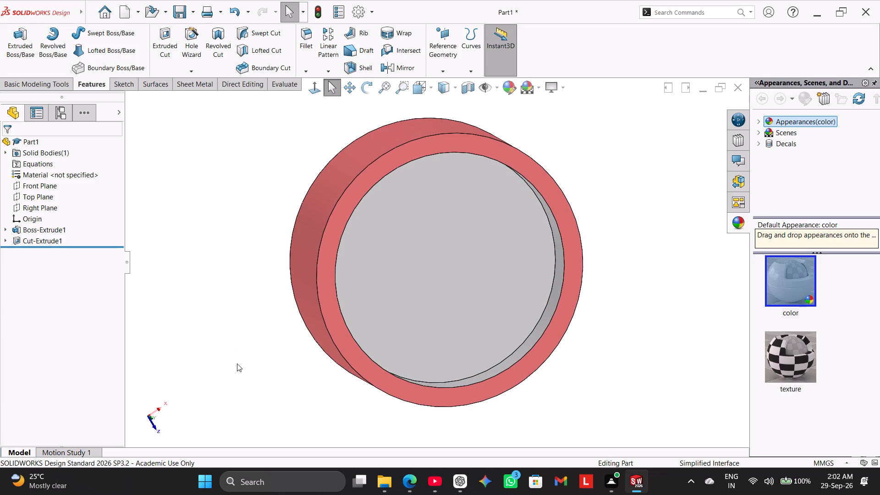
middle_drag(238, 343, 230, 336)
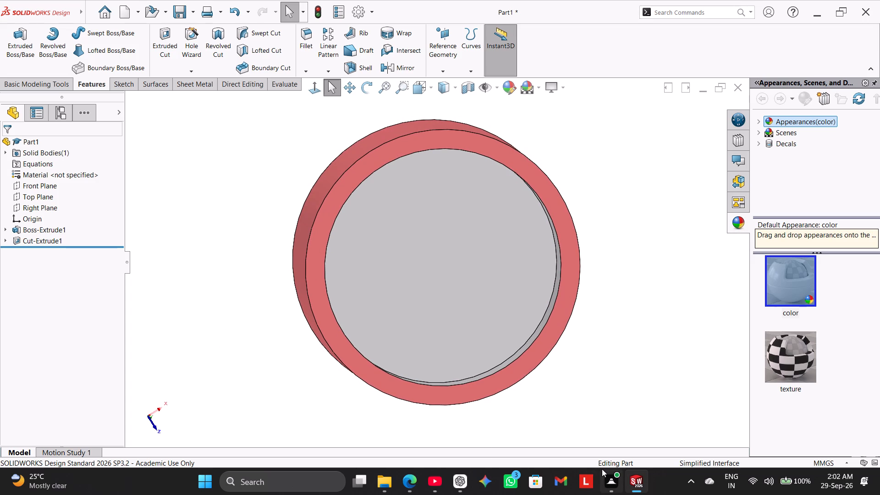
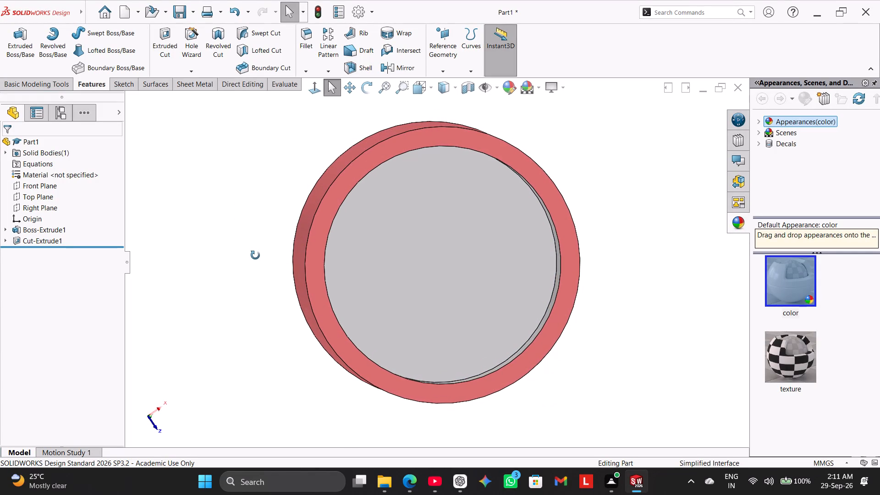
Open the recess cut's definition to check its settings and close it with the values as they are.
click(56, 237)
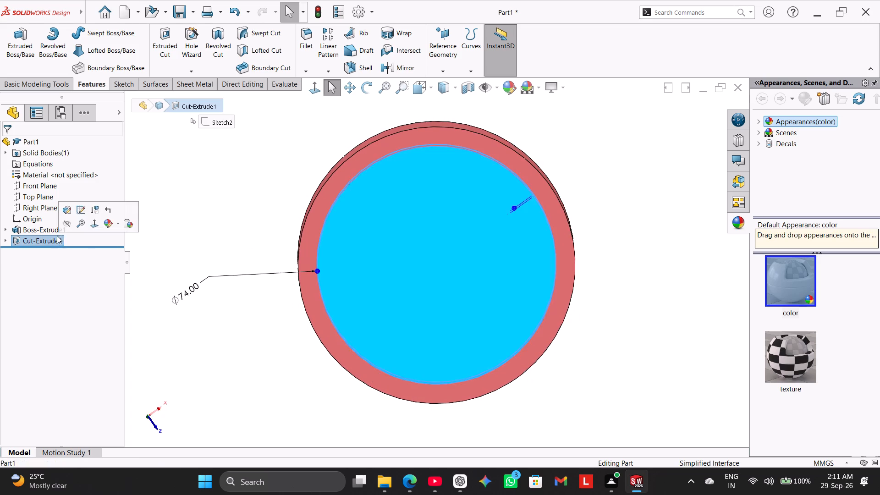
click(65, 210)
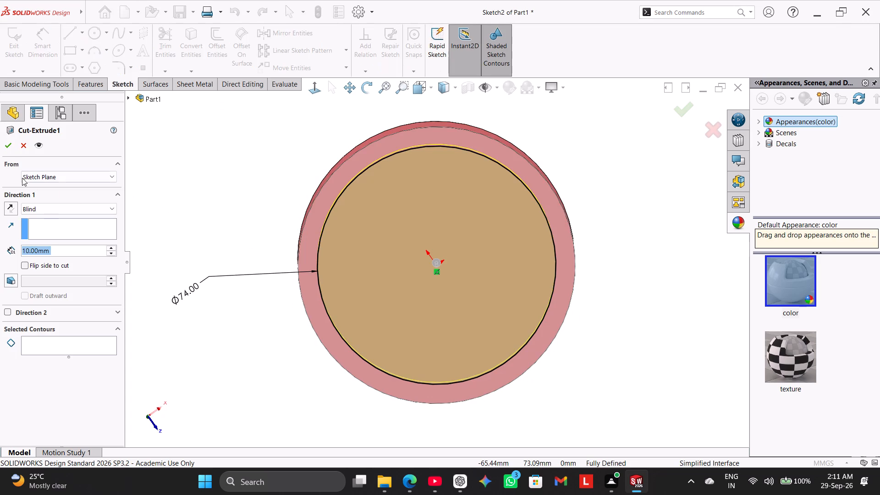
click(7, 150)
click(236, 232)
Start a sketch on the recess floor and draw a horizontal centerline about 49 mm long from the origin.
middle_drag(240, 231, 230, 195)
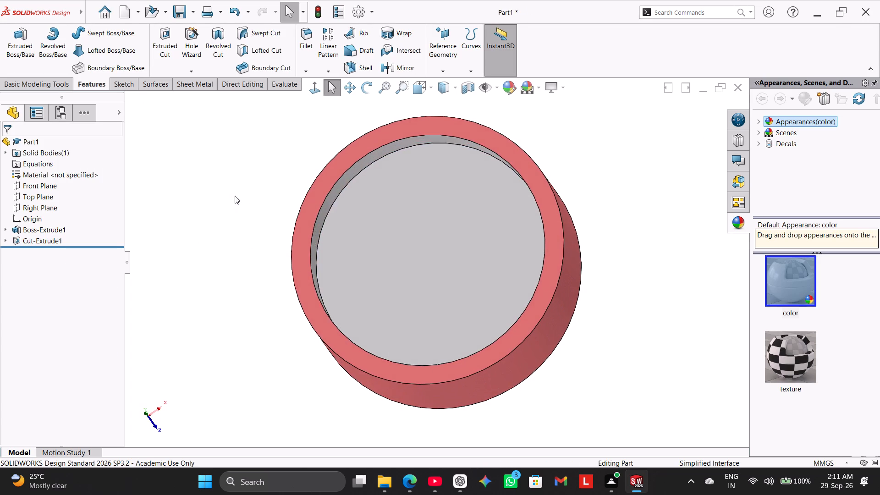
right_click(402, 235)
click(430, 220)
click(230, 199)
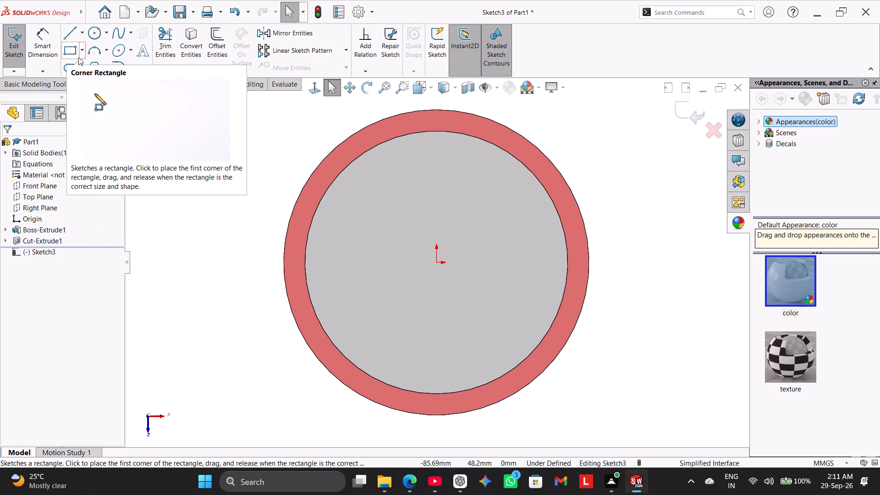
click(82, 31)
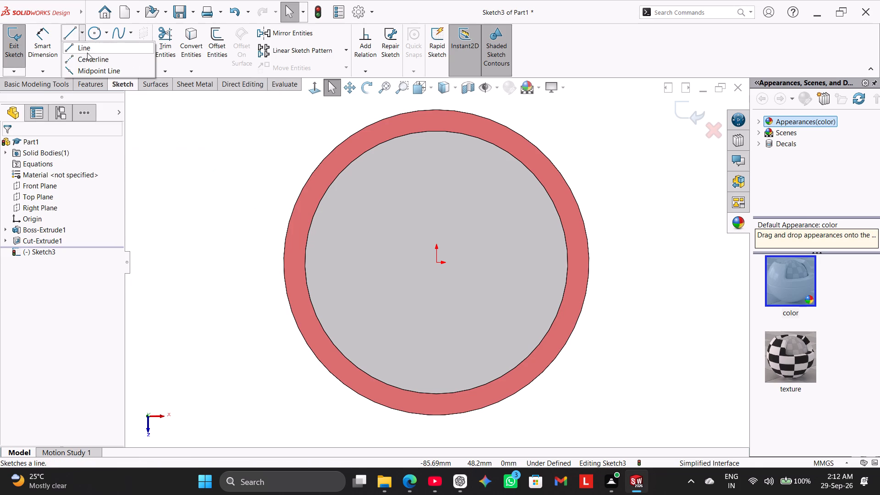
click(89, 56)
click(436, 264)
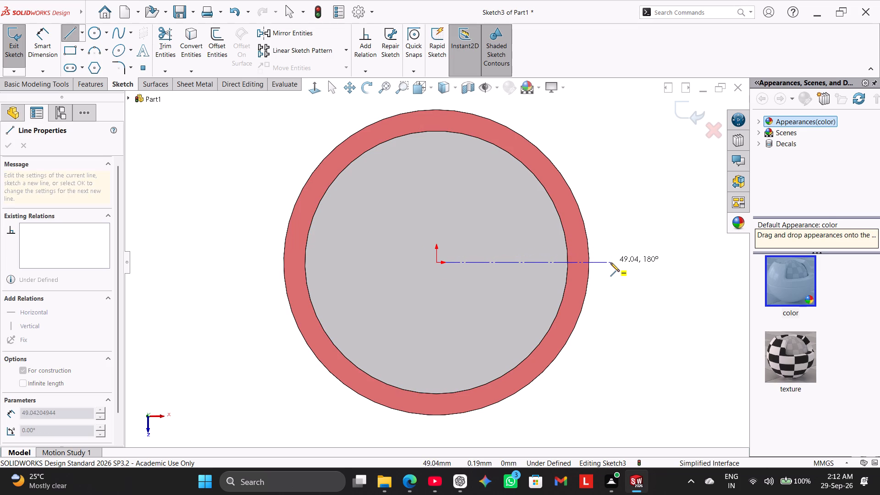
click(610, 263)
right_click(623, 213)
click(632, 222)
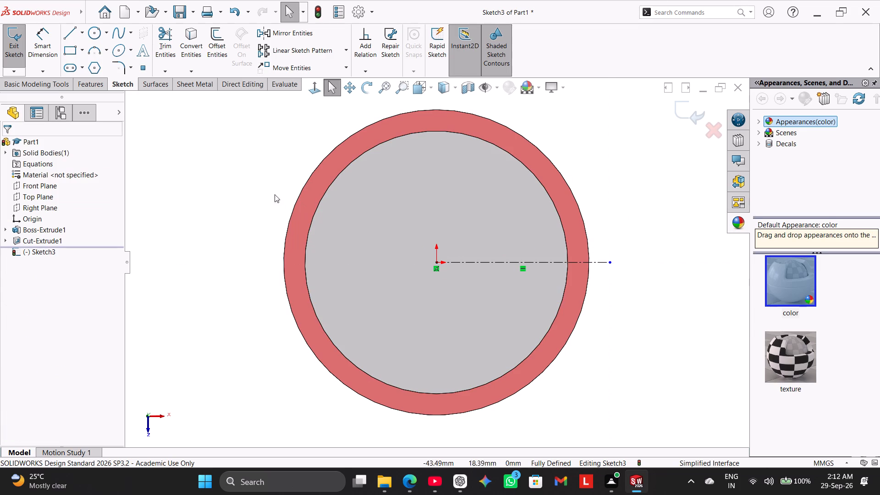
Draw a vertical centerline from the origin up to the disc's outer edge.
click(82, 32)
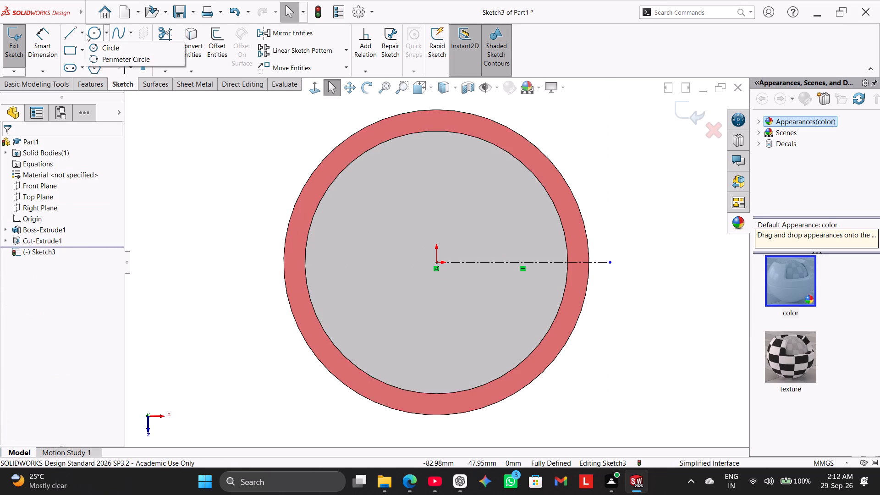
click(88, 59)
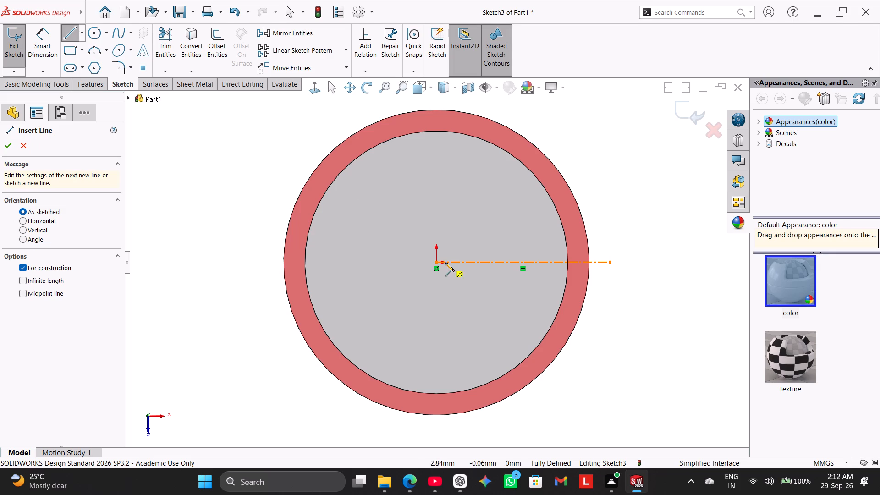
click(438, 261)
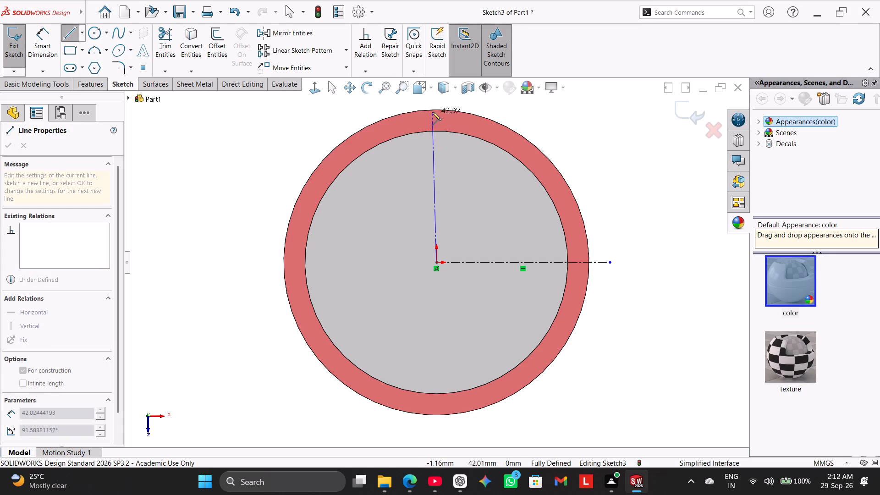
click(437, 108)
right_click(443, 101)
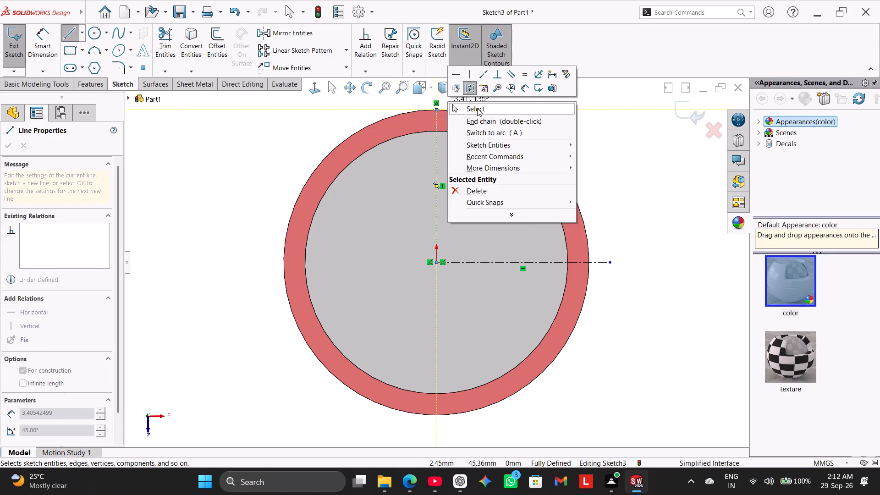
drag(477, 108, 490, 111)
Shorten the horizontal centerline so its free endpoint lies on the disc's outer edge.
drag(610, 260, 570, 262)
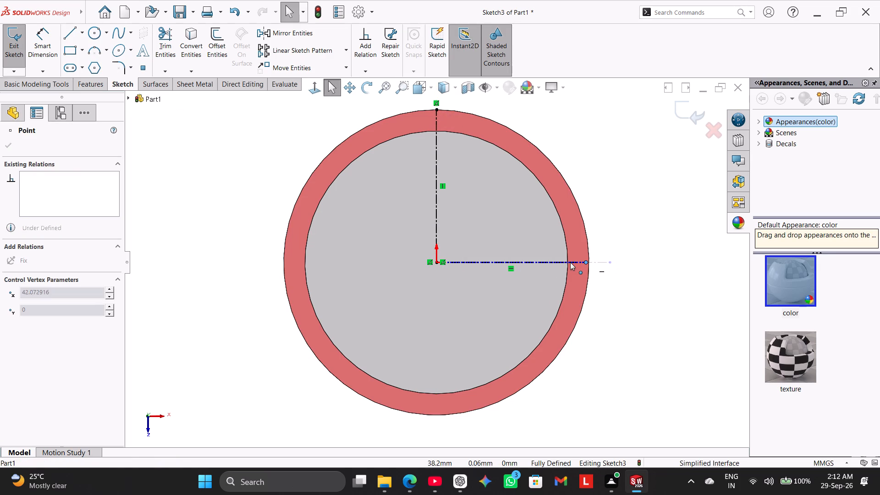
drag(570, 262, 589, 262)
click(632, 178)
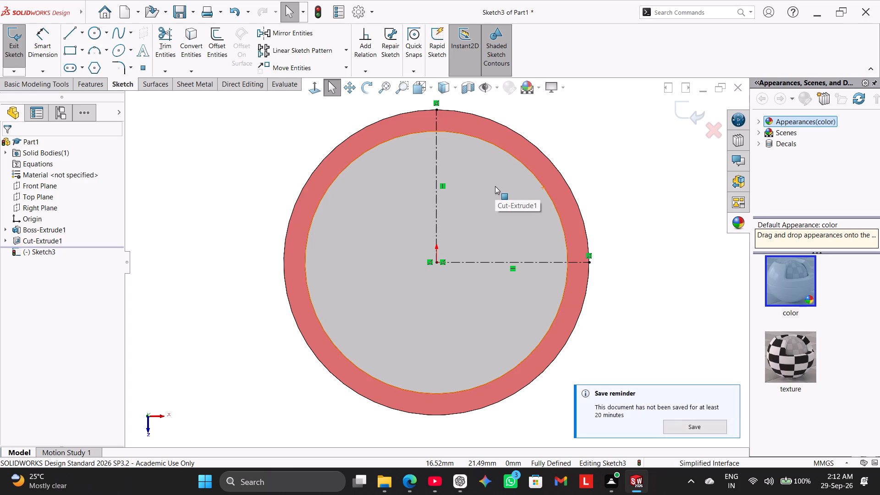
Sketch a straight slot along the vertical centerline above the origin, about 12.4 mm between arc centres and 9 mm wide.
click(66, 67)
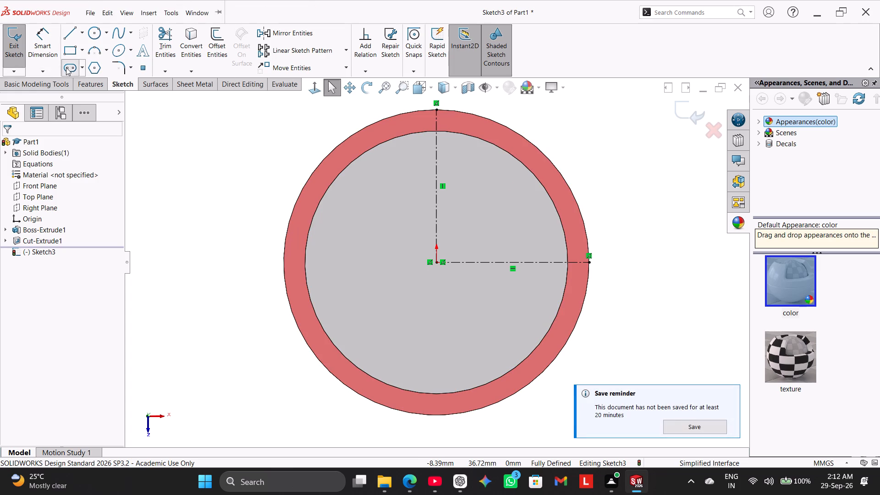
click(437, 197)
click(436, 153)
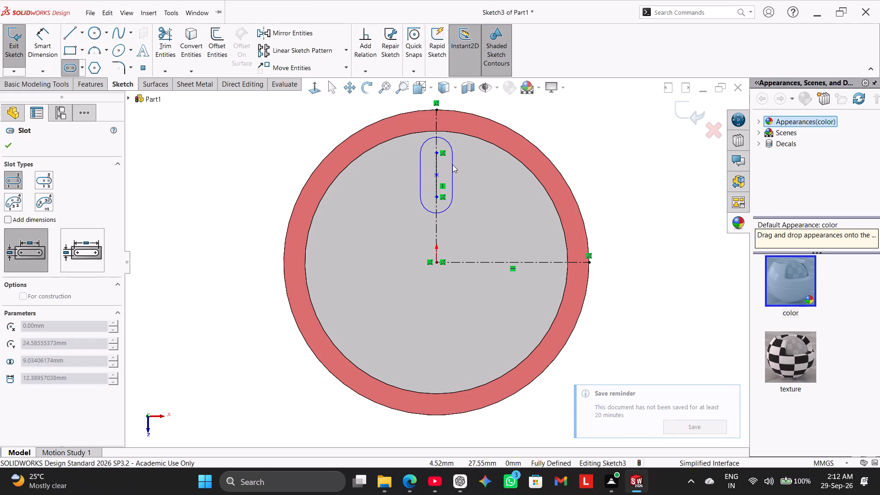
click(452, 165)
right_click(255, 144)
click(271, 150)
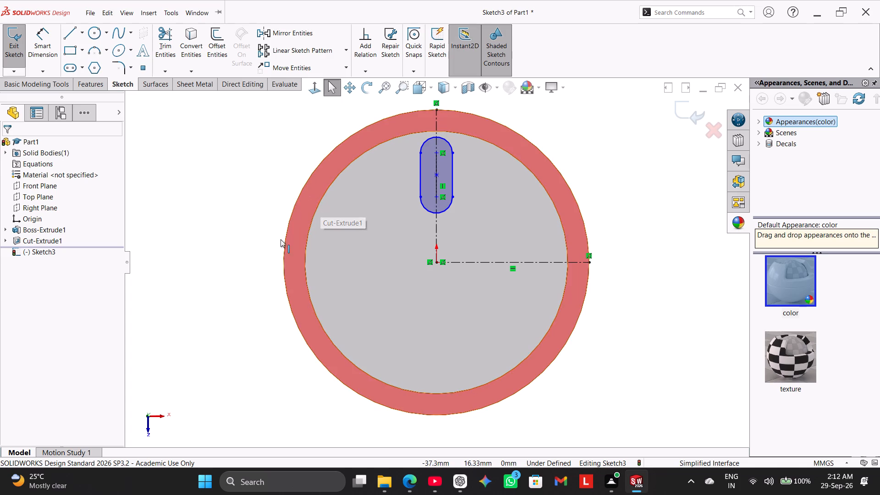
Dimension the slot's lower arc centre 14 mm from the horizontal centerline.
click(51, 49)
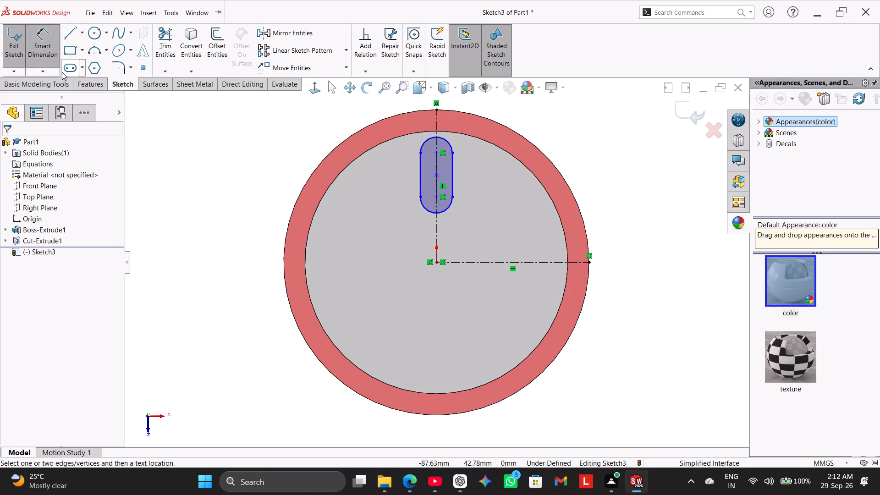
click(437, 195)
drag(455, 260, 451, 258)
click(394, 240)
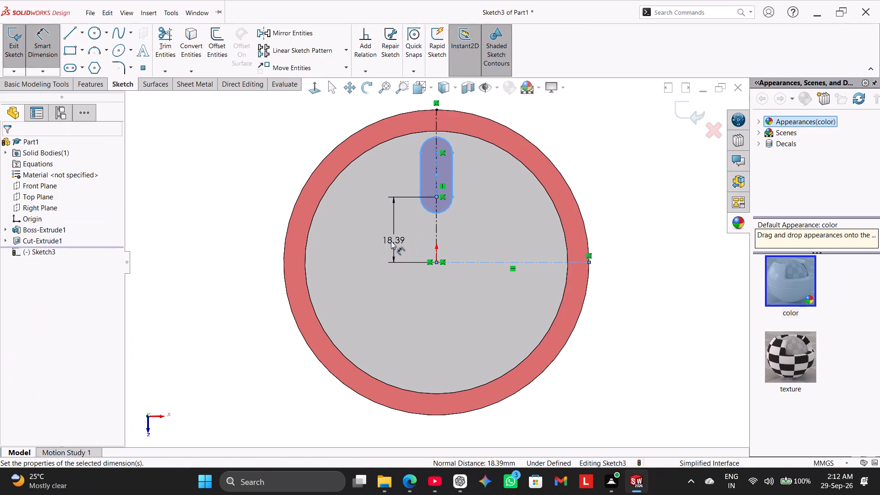
text(14)
key(Return)
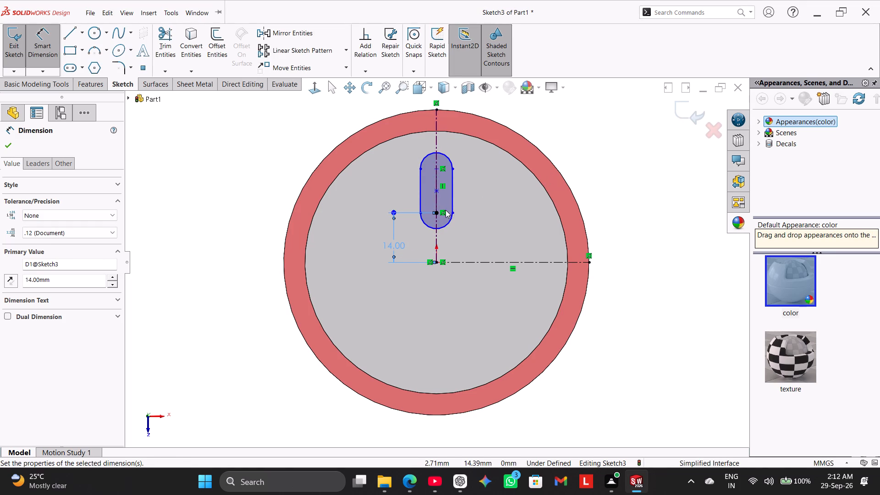
Dimension the distance between the slot's two arc centres to 11 mm.
click(436, 170)
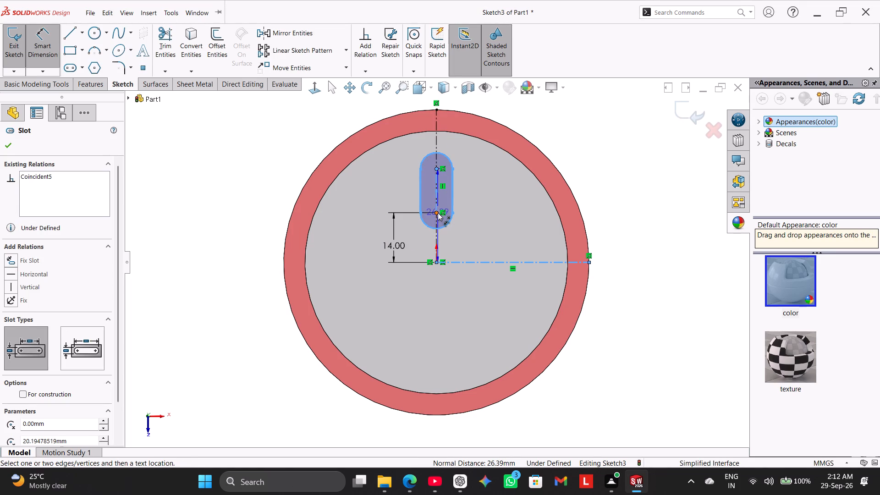
click(438, 214)
click(394, 192)
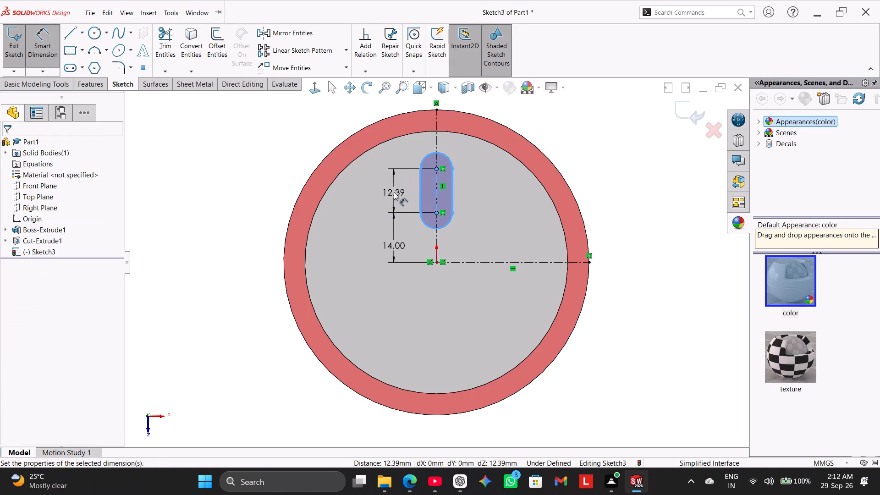
text(11)
key(Return)
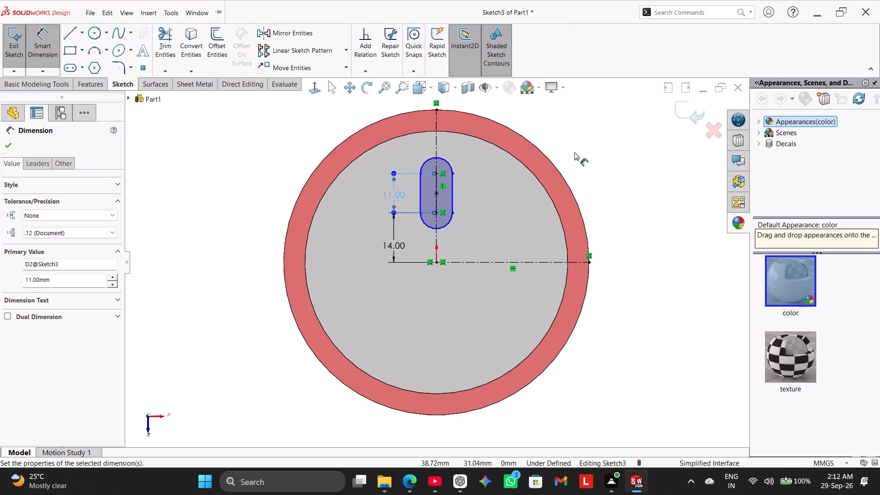
right_click(590, 157)
click(617, 189)
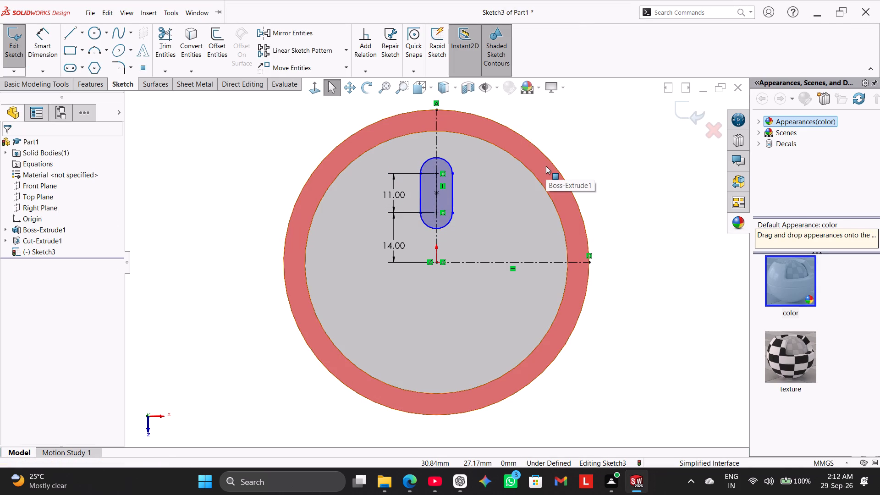
Dimension the slot's width to 7 mm, placing the dimension above the disc.
click(43, 50)
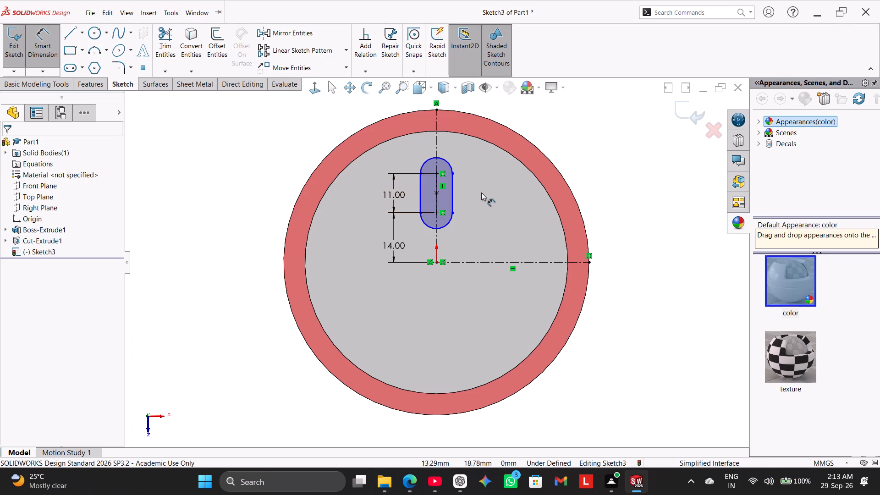
click(453, 182)
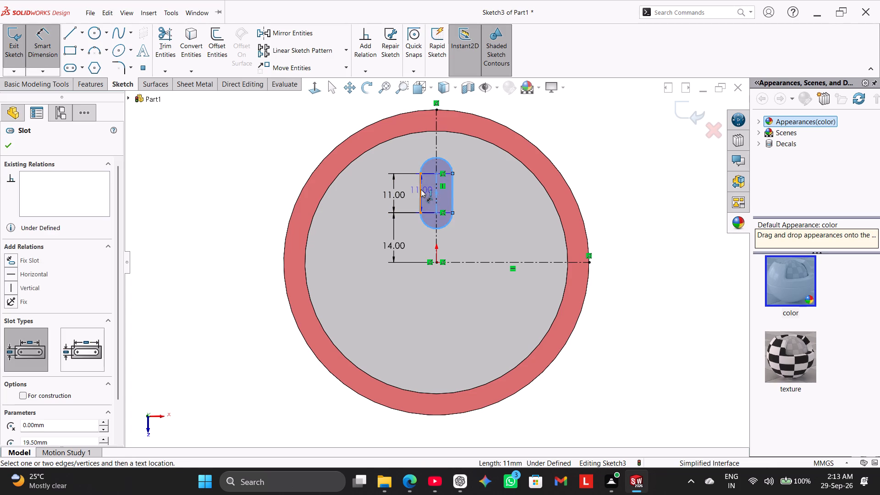
click(421, 189)
scroll(436, 115, up, 2)
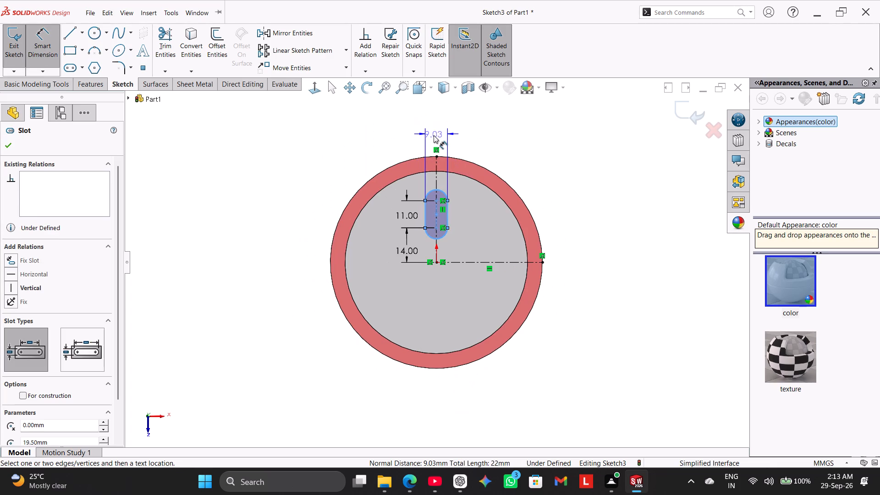
click(433, 131)
key(7)
key(Return)
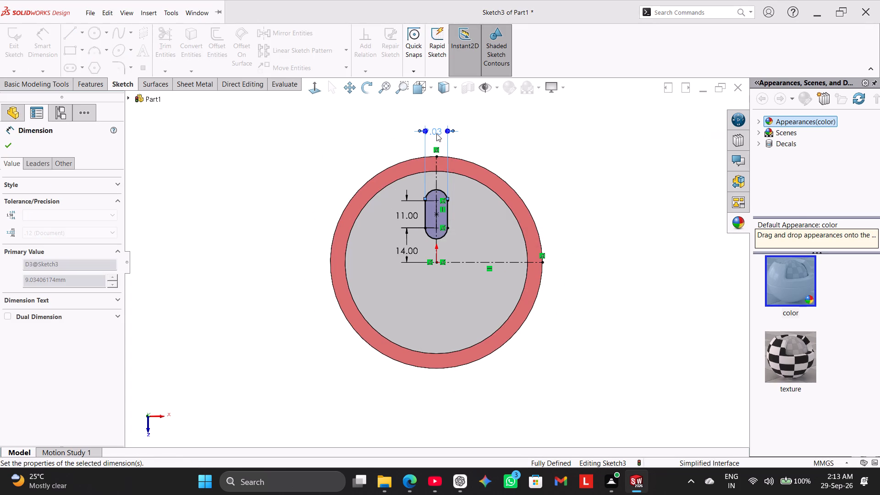
right_click(541, 147)
click(568, 176)
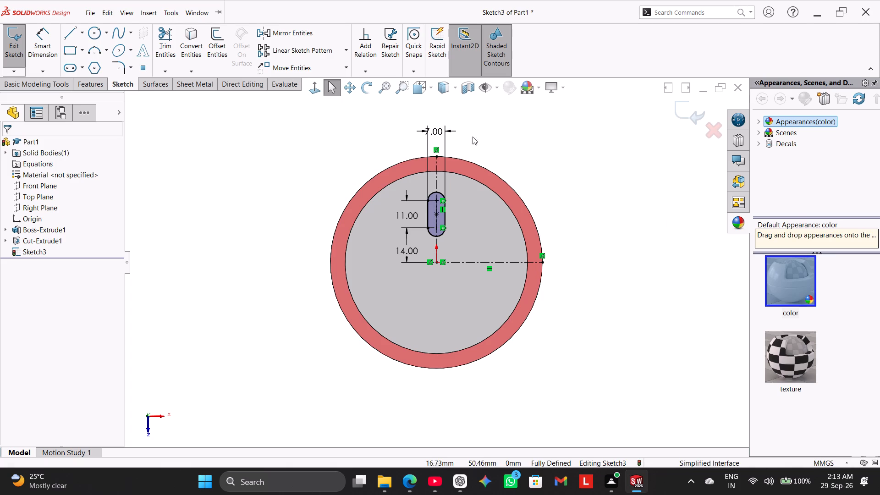
drag(428, 131, 433, 126)
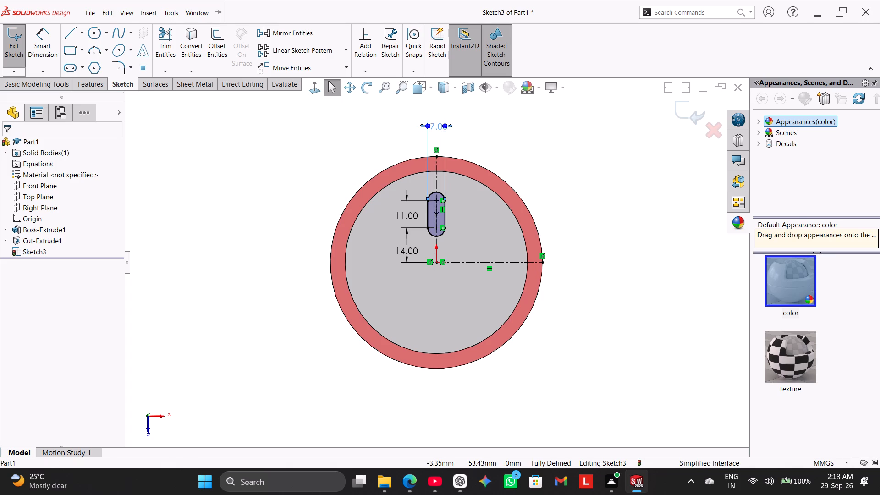
click(564, 166)
Offset the whole slot outline outward by 4 mm with Offset Entities, keeping the dimension and chain selection options on.
click(224, 40)
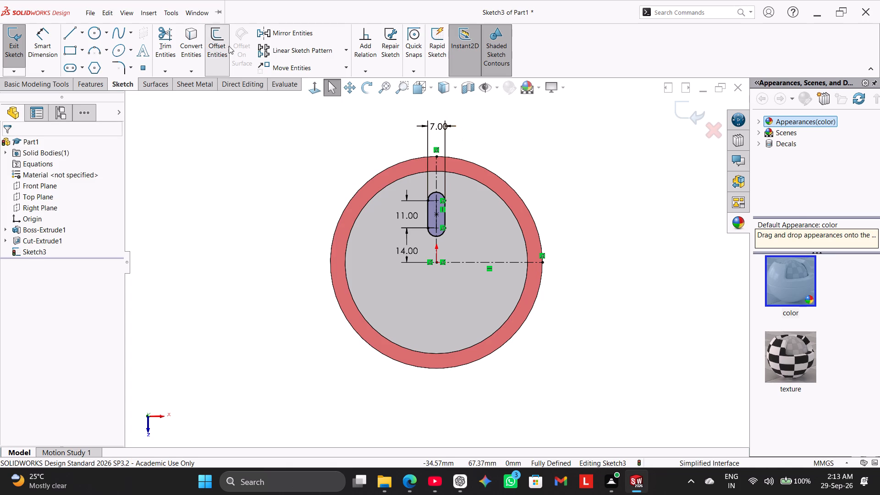
scroll(511, 225, down, 2)
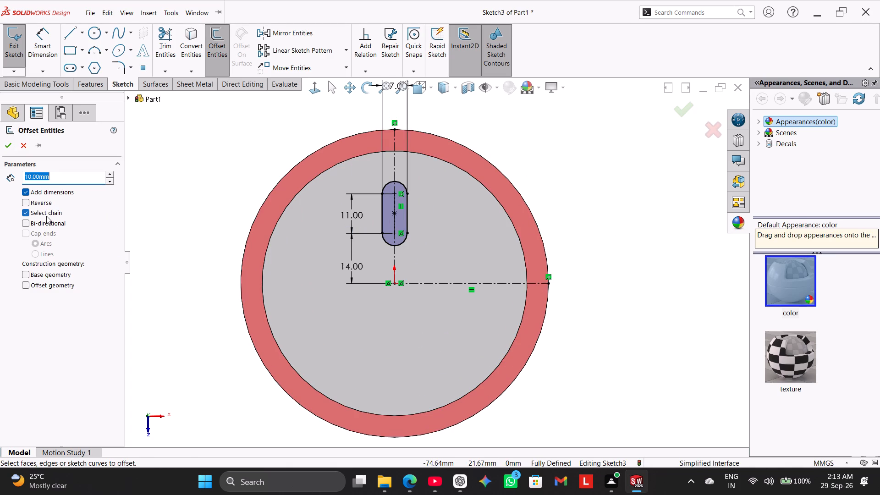
click(385, 210)
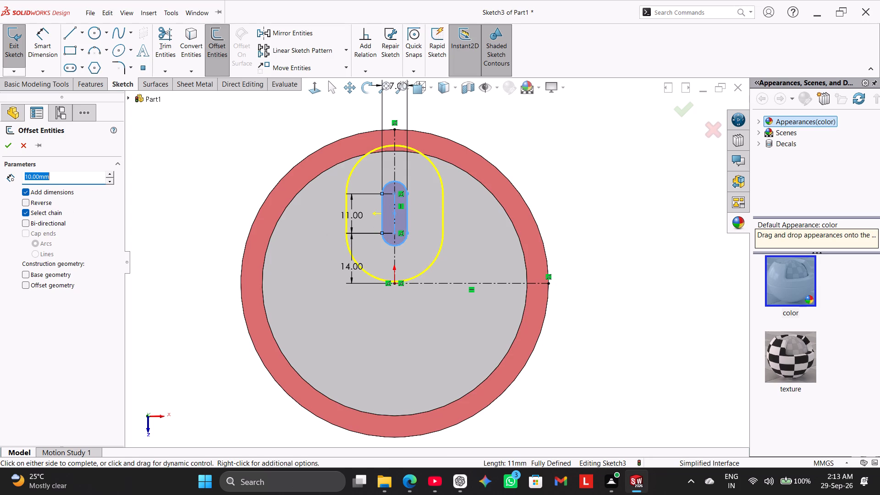
double_click(52, 176)
key(4)
key(Return)
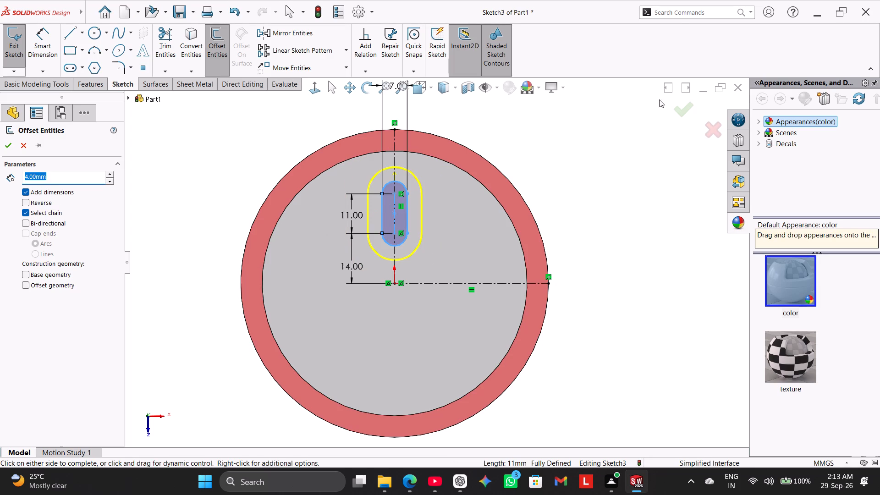
scroll(548, 119, up, 2)
click(7, 138)
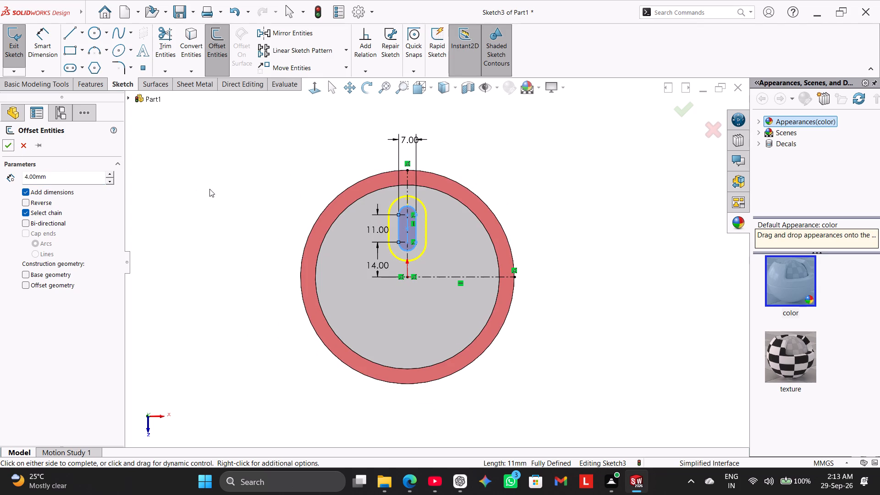
Accept the 4 mm outward offset of the slot outline.
click(8, 149)
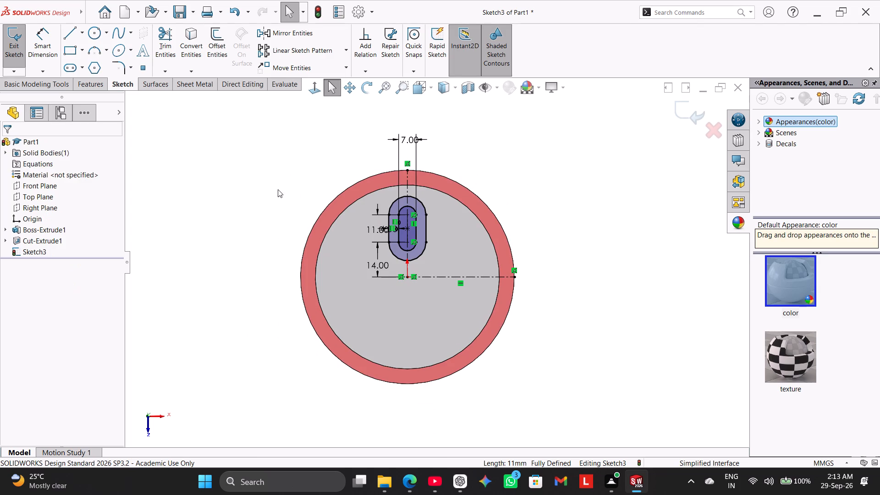
click(278, 189)
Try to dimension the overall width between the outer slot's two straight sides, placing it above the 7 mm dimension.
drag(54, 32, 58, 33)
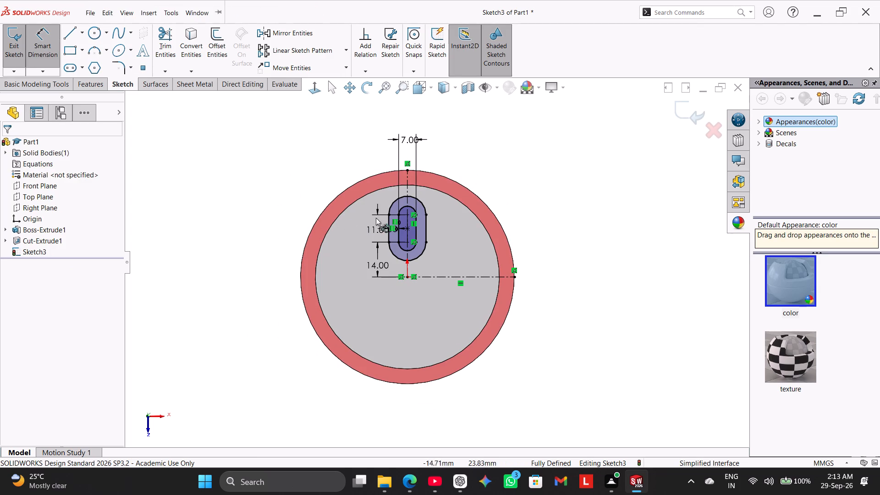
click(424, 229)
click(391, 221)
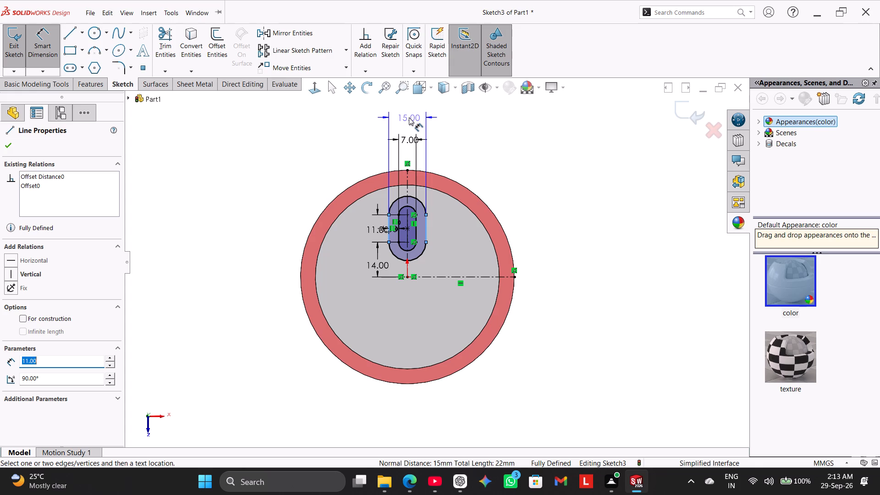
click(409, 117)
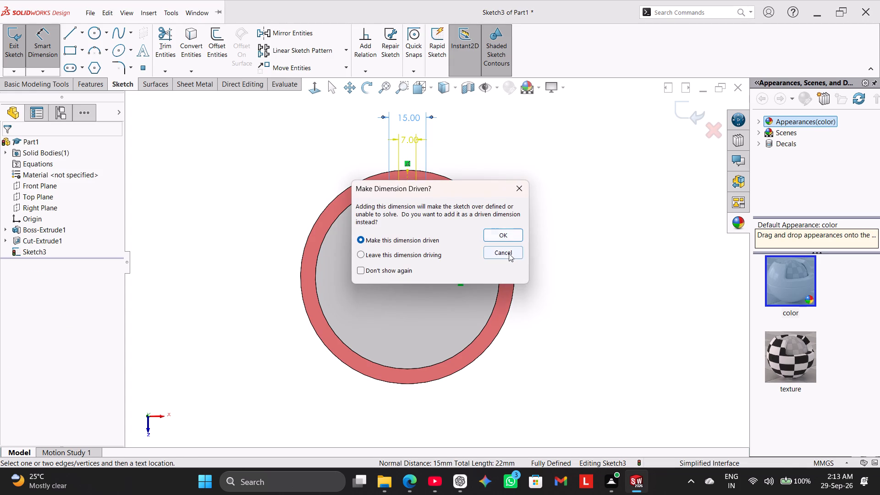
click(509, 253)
Set the offset distance between the inner and outer slot outlines to 2 mm.
scroll(402, 253, down, 1)
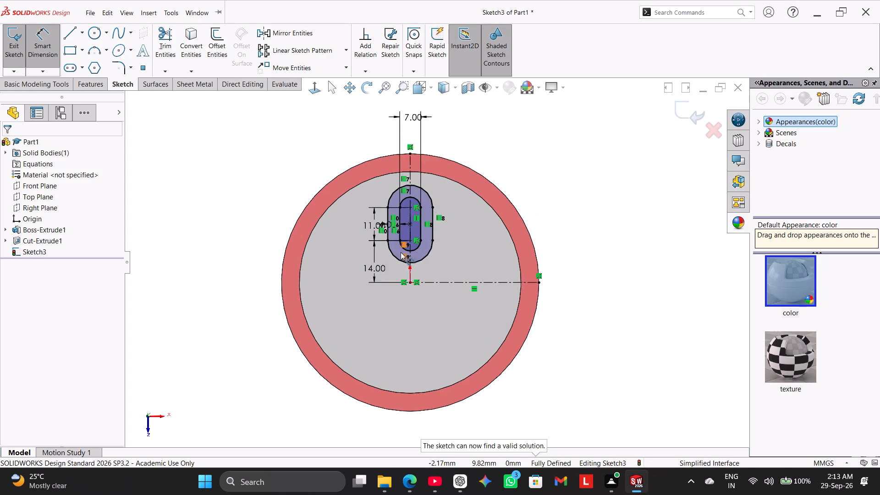
scroll(401, 252, down, 2)
scroll(423, 199, up, 3)
scroll(438, 205, down, 3)
scroll(440, 247, down, 2)
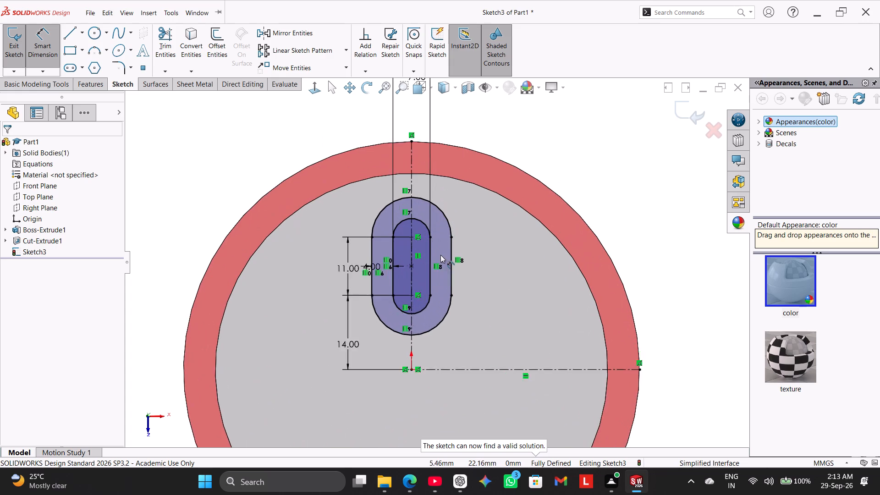
scroll(412, 273, down, 1)
double_click(359, 269)
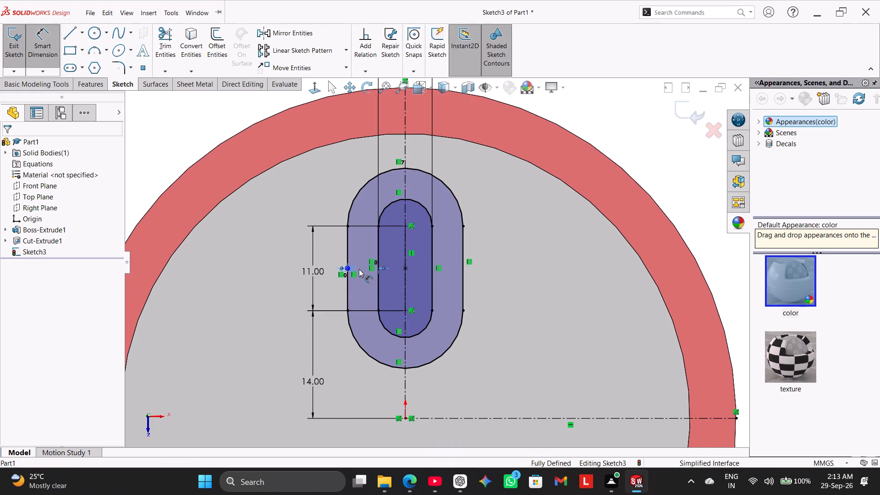
key(2)
key(Return)
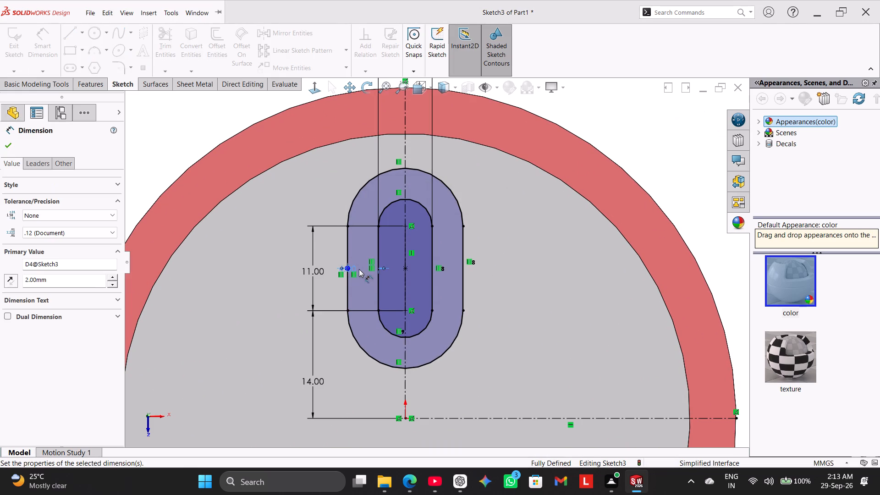
scroll(596, 165, up, 2)
right_click(562, 155)
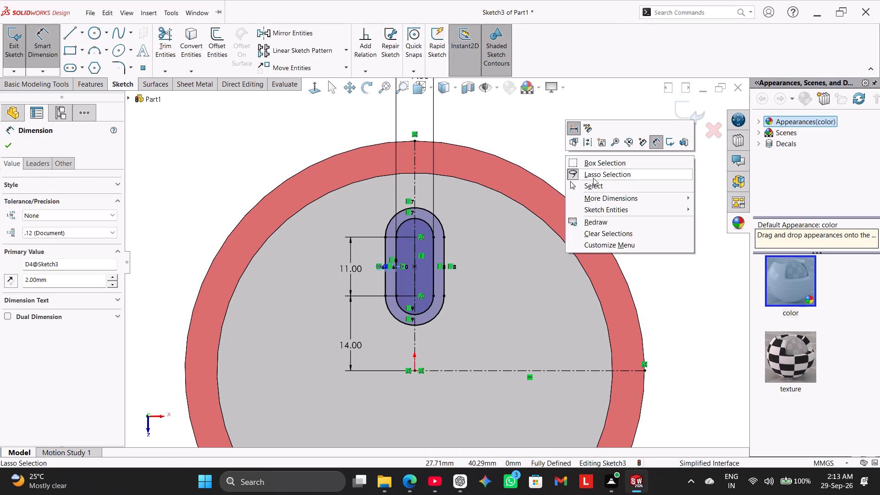
click(595, 182)
Check the overall width between the outer slot's straight sides with Smart Dimension, without placing the dimension.
scroll(531, 177, up, 3)
click(50, 50)
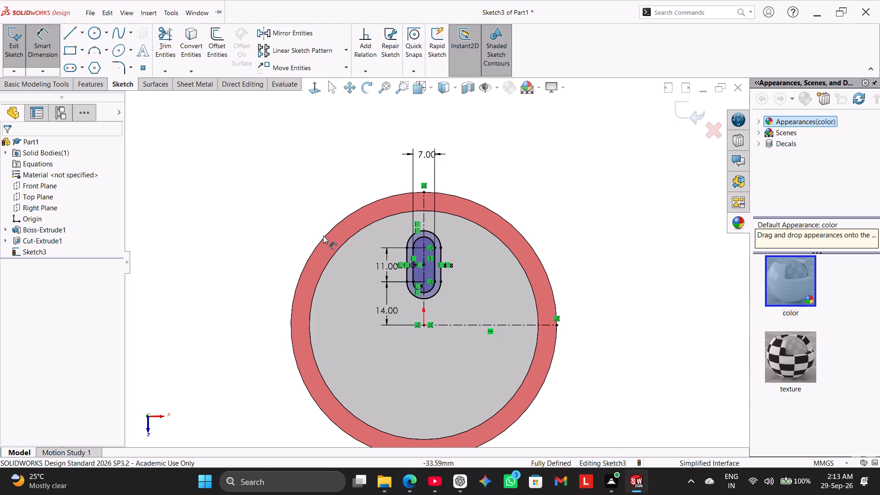
click(443, 254)
click(405, 252)
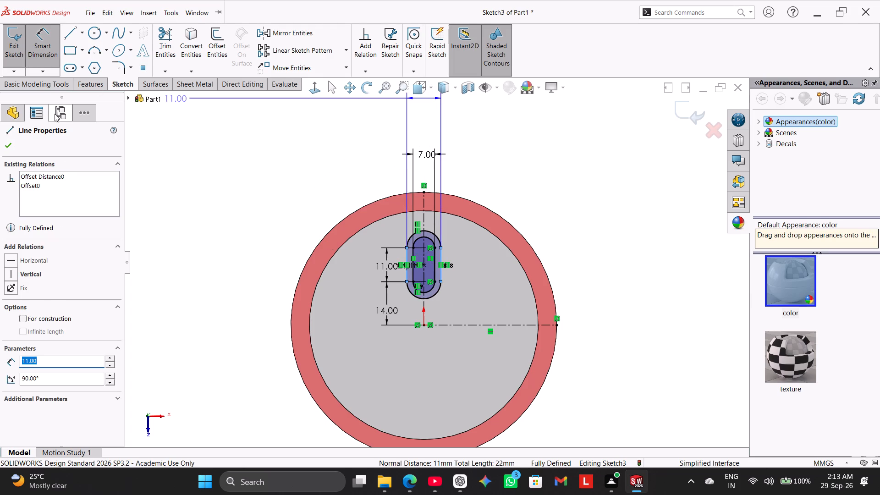
click(33, 49)
click(663, 176)
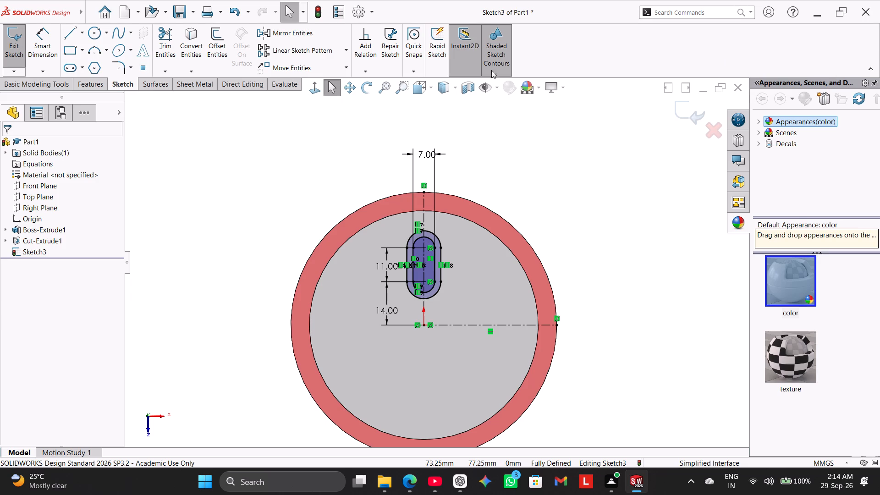
Sketch a circle about 10.6 mm in diameter centred on the disc's centre point, below the slot.
drag(94, 30, 100, 33)
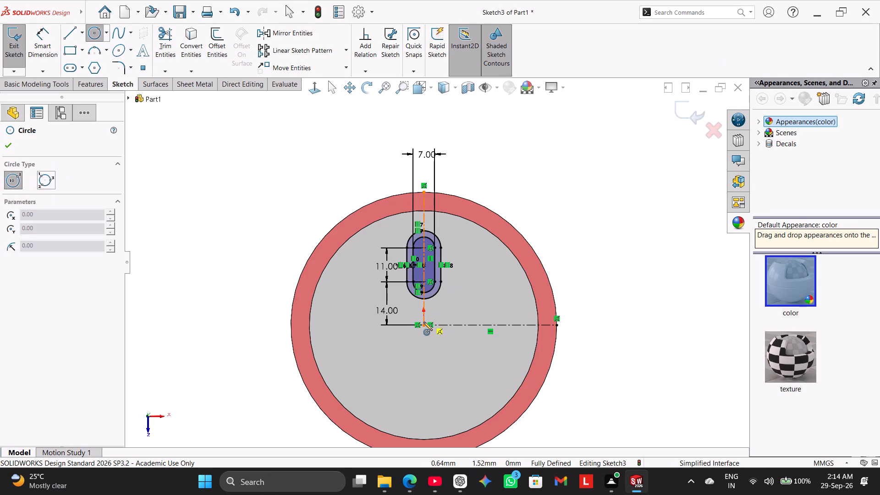
click(423, 324)
click(437, 337)
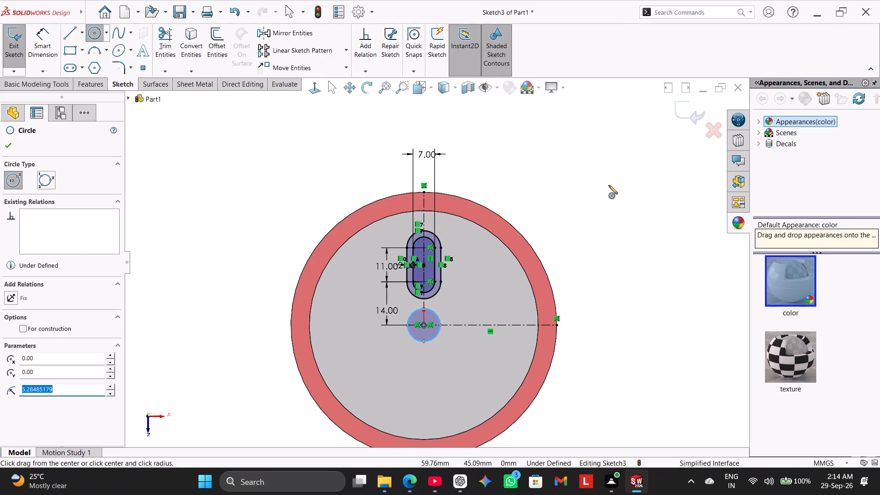
right_click(609, 185)
click(628, 193)
Dimension the central circle's diameter to 14 mm, placing the dimension beside the circle.
click(44, 48)
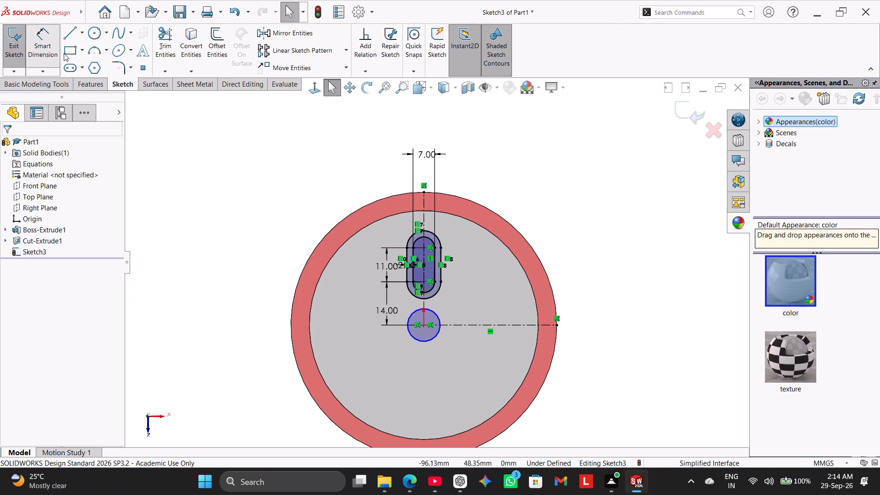
click(409, 318)
click(369, 349)
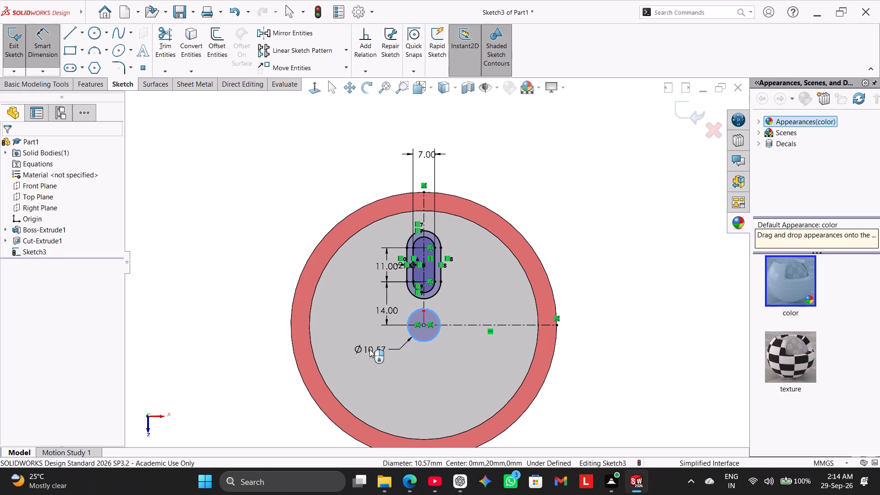
text(14)
key(Return)
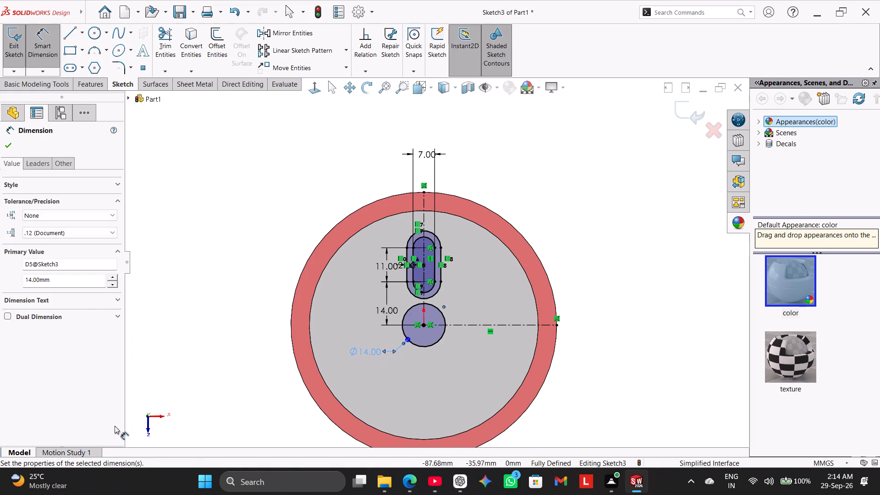
Give the central circle's 14 mm diameter dimension a user-defined Fit tolerance with hole fit H7.
click(85, 214)
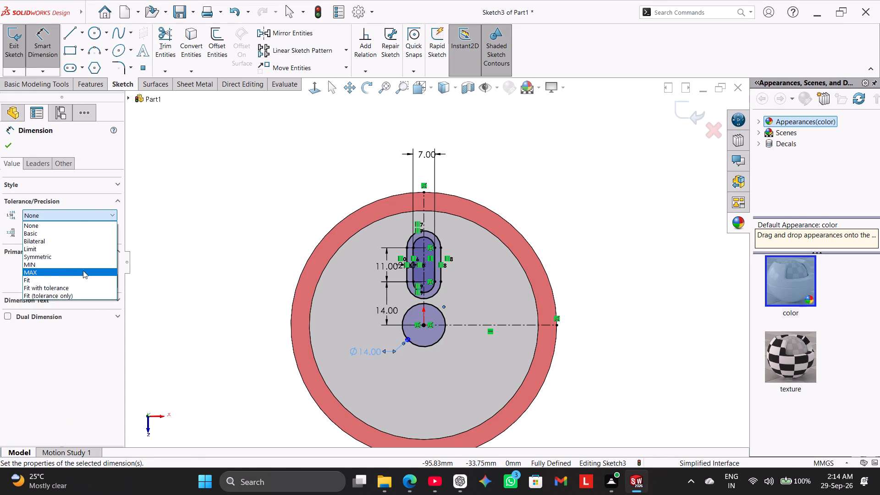
click(84, 277)
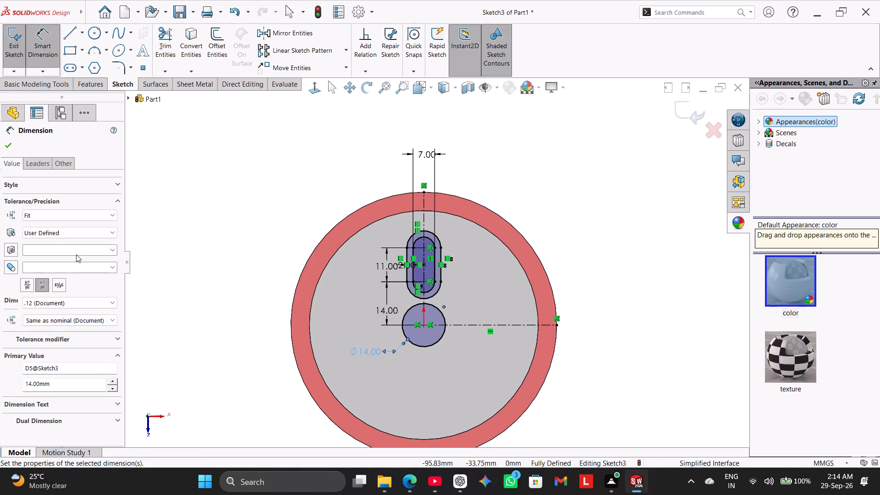
click(68, 251)
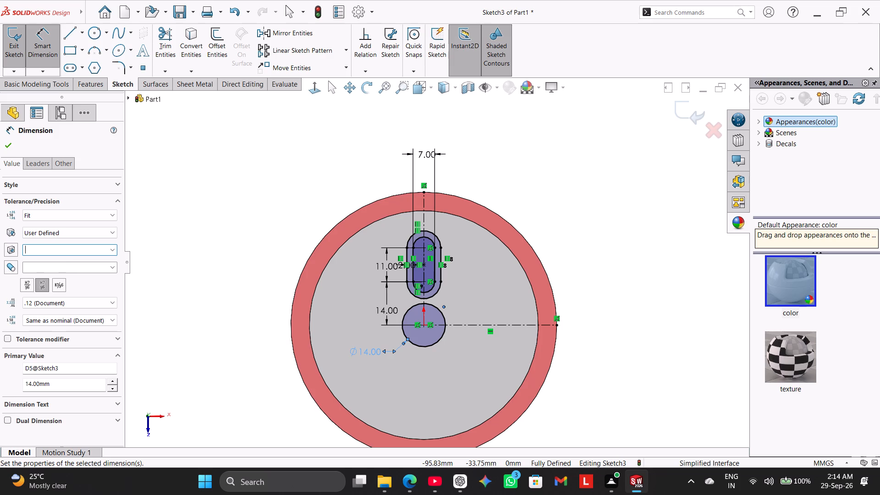
text(H&)
key(BackSpace)
key(7)
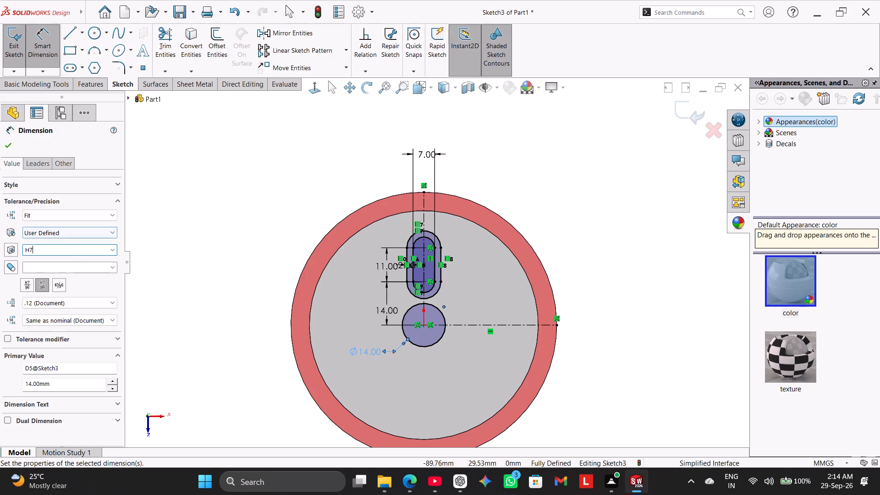
click(62, 286)
click(8, 145)
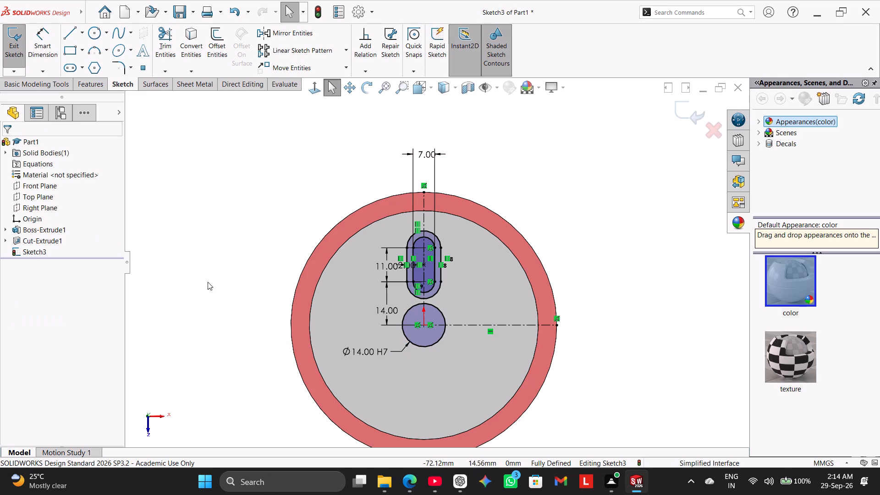
right_click(213, 219)
click(198, 230)
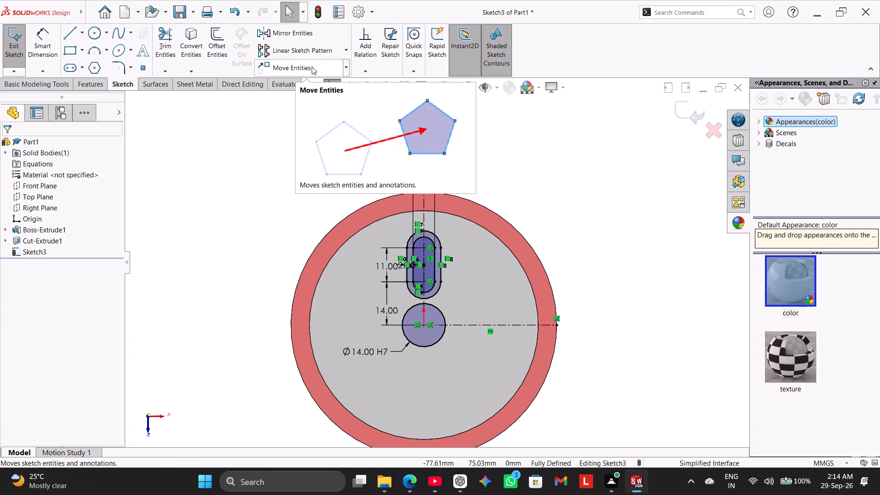
Set up a circular sketch pattern with 3 equally spaced instances over 360 degrees.
click(346, 52)
click(335, 76)
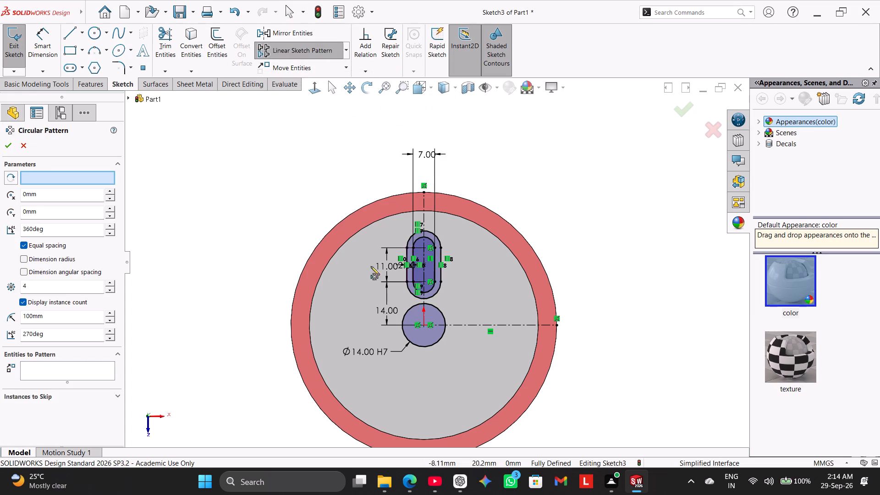
click(131, 101)
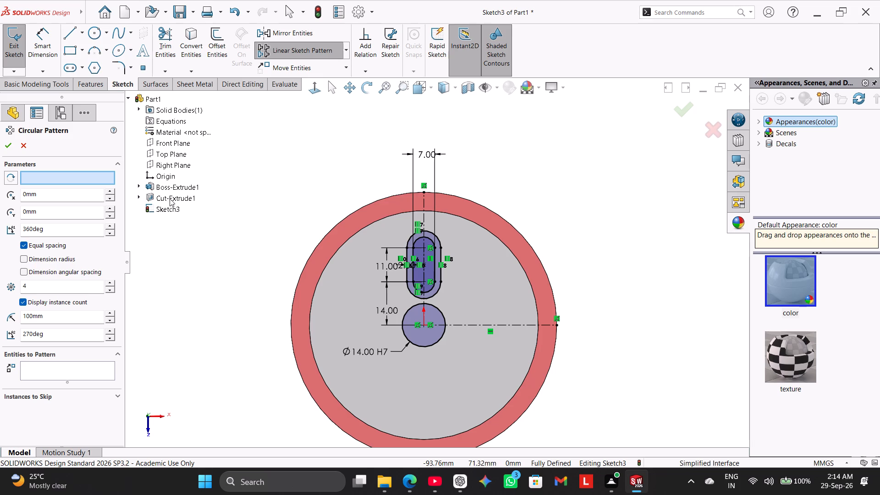
click(155, 208)
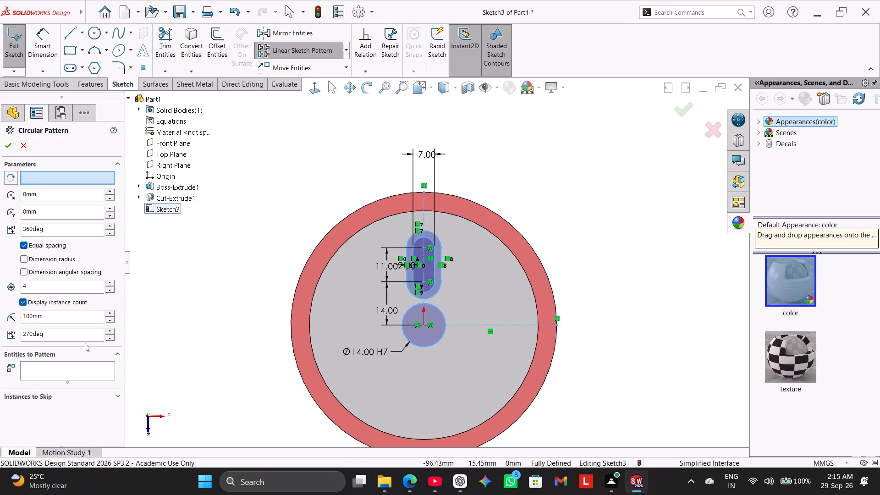
click(176, 211)
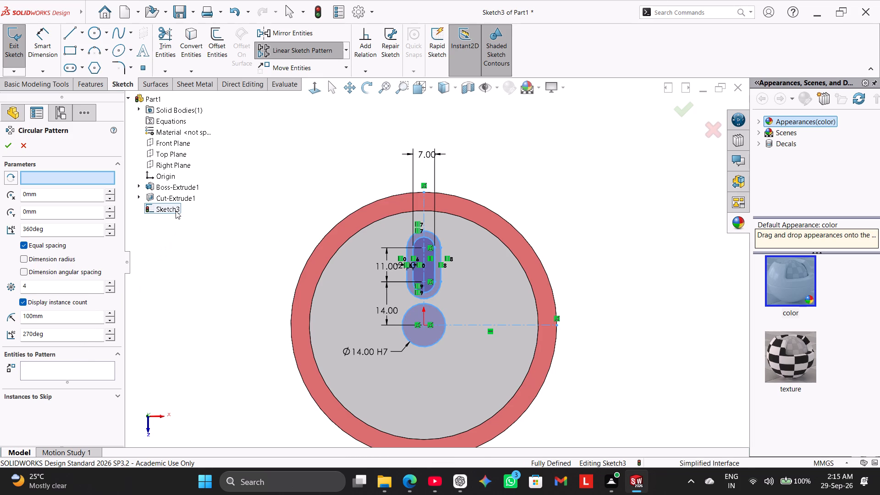
click(176, 211)
click(89, 176)
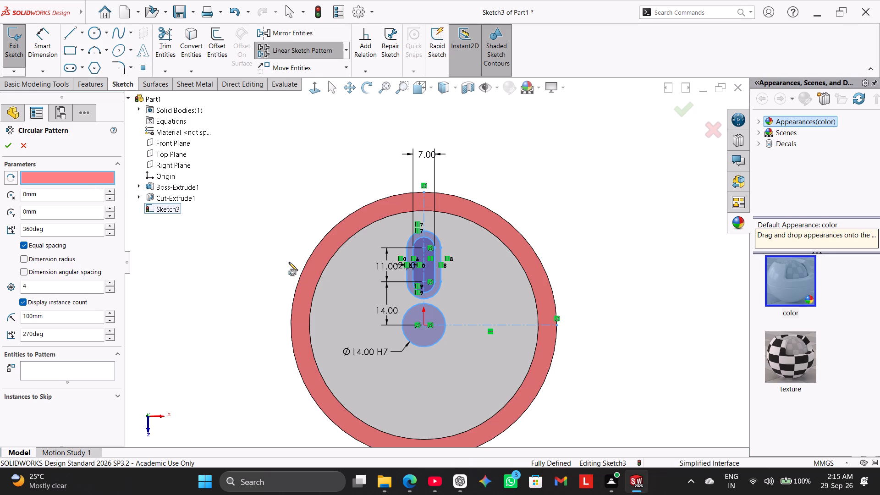
click(318, 283)
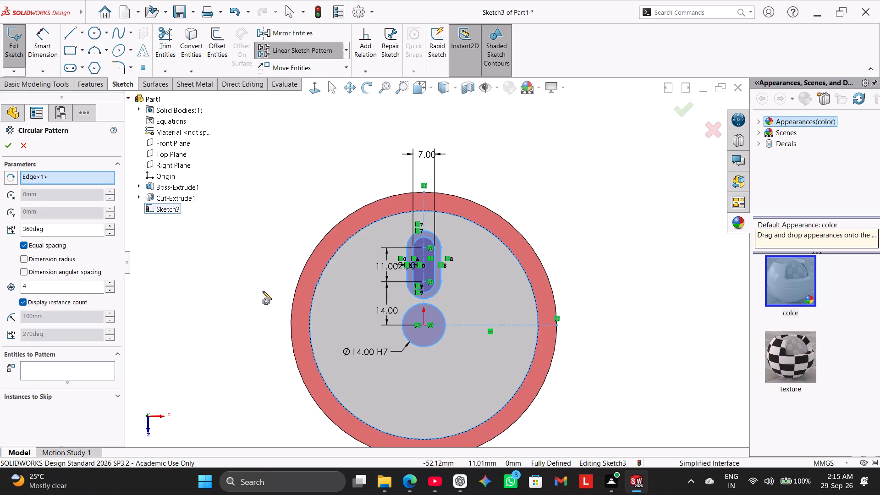
right_click(78, 180)
click(93, 188)
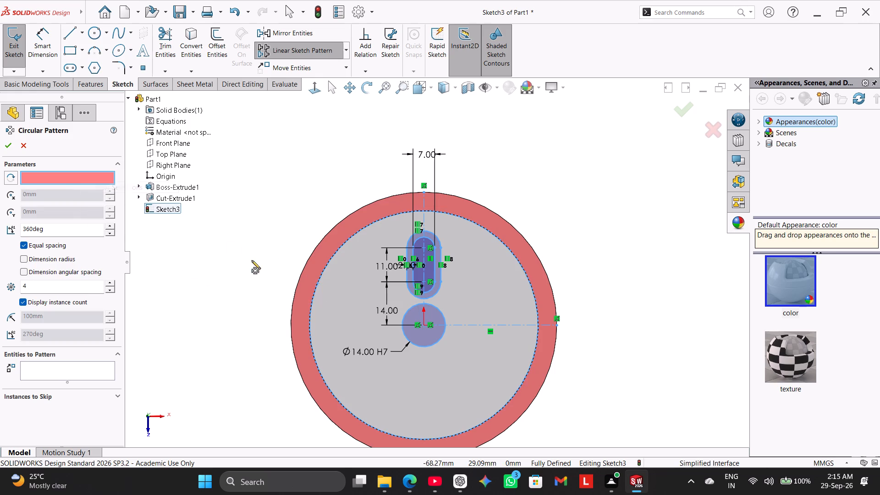
click(433, 346)
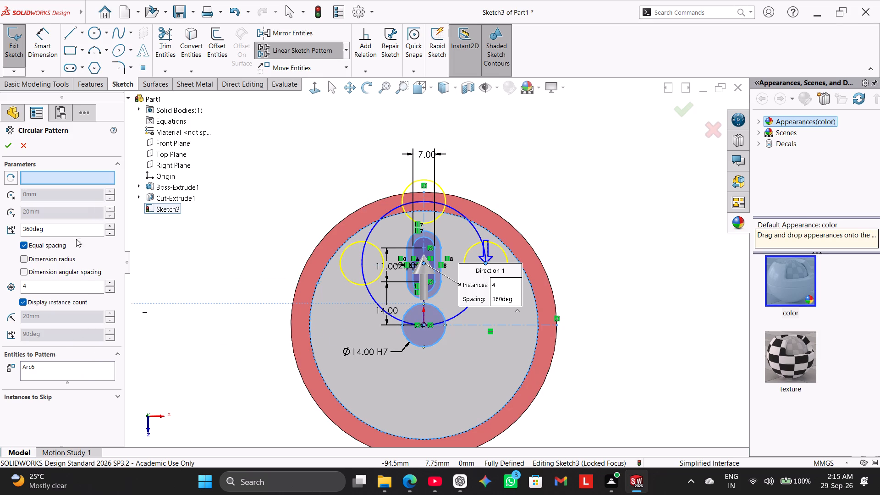
double_click(69, 286)
key(3)
key(Return)
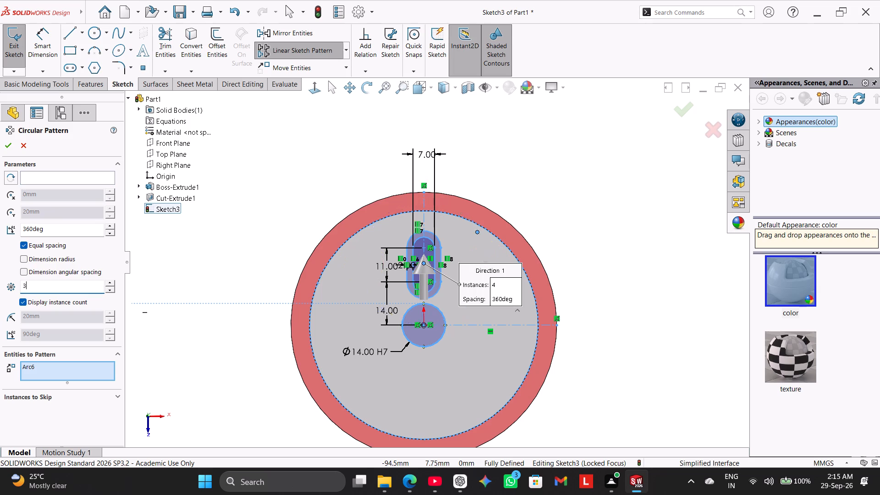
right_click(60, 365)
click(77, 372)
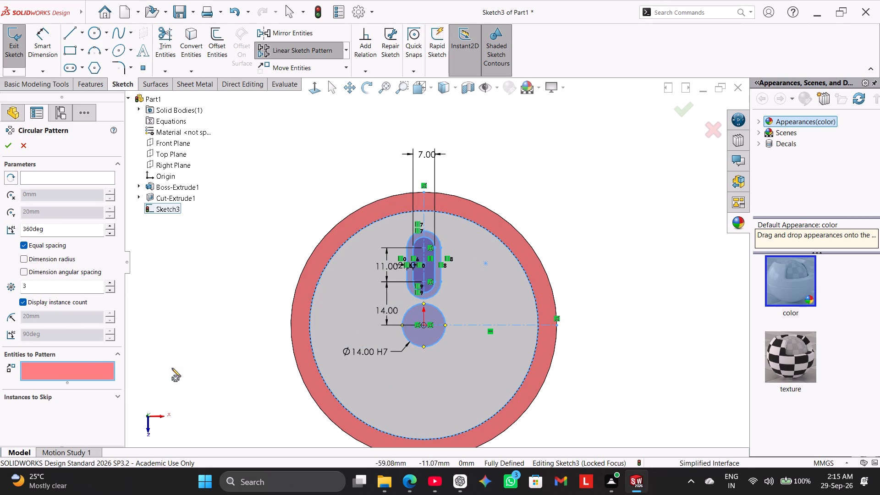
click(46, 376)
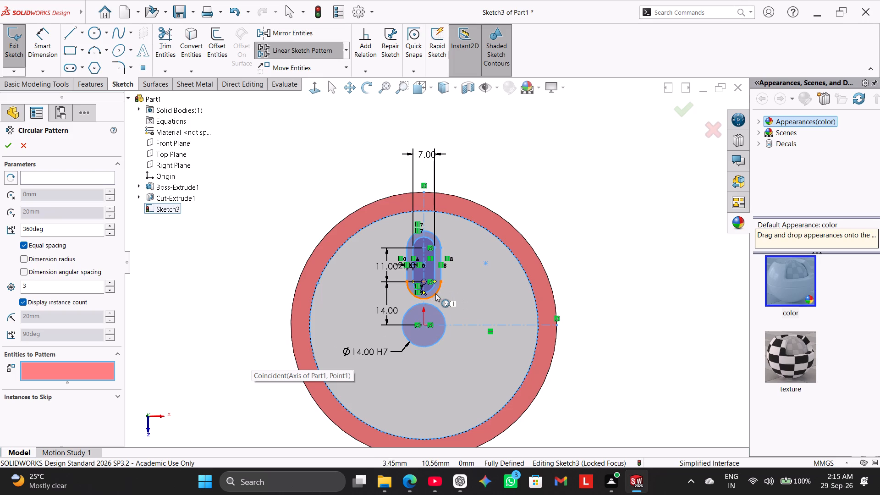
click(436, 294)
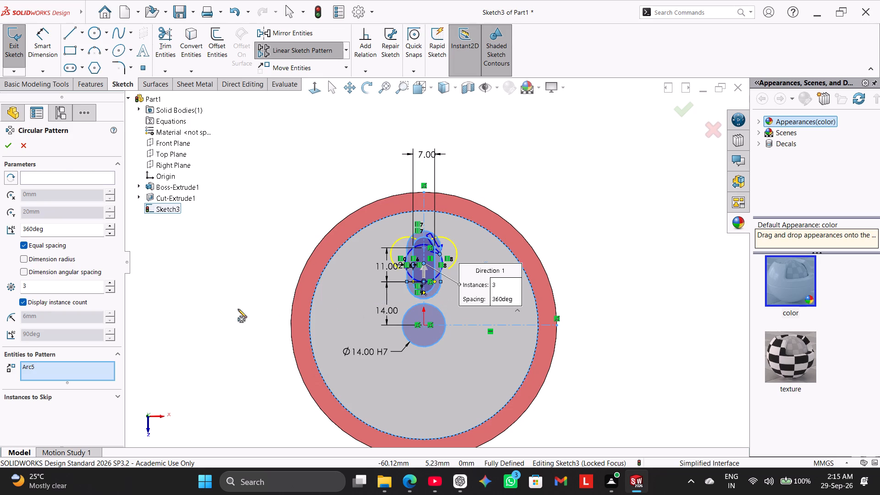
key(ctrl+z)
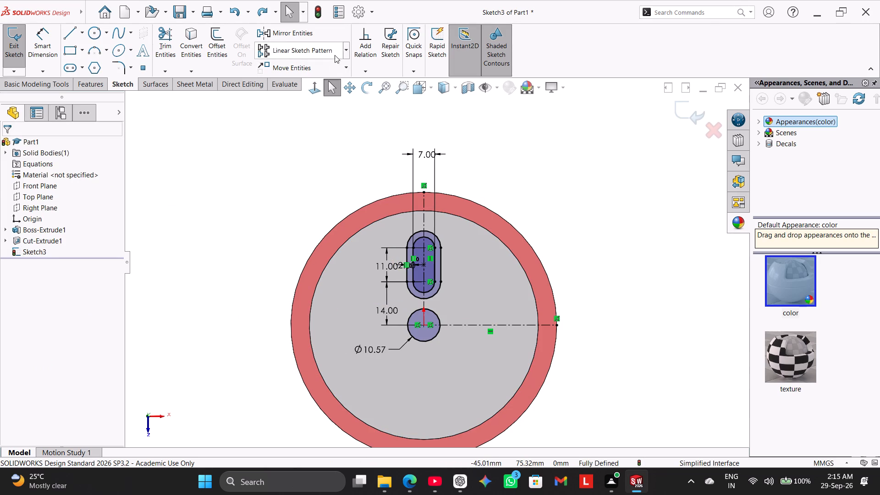
Circularly pattern both outlines of the slot about the disc's centre, with 3 equally spaced instances over 360 degrees.
click(348, 49)
click(337, 75)
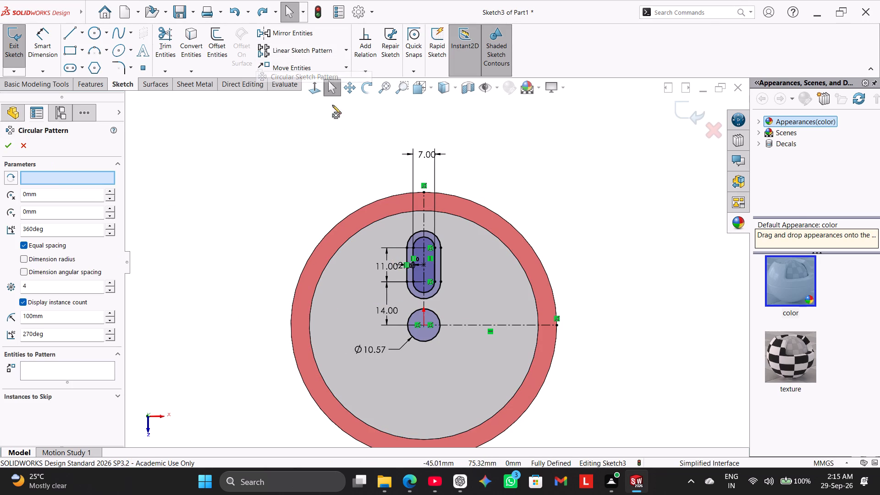
click(433, 293)
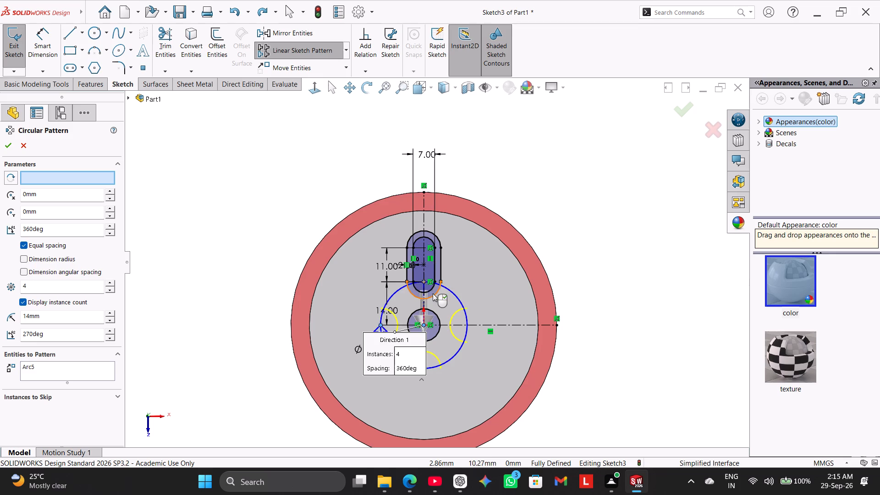
click(441, 269)
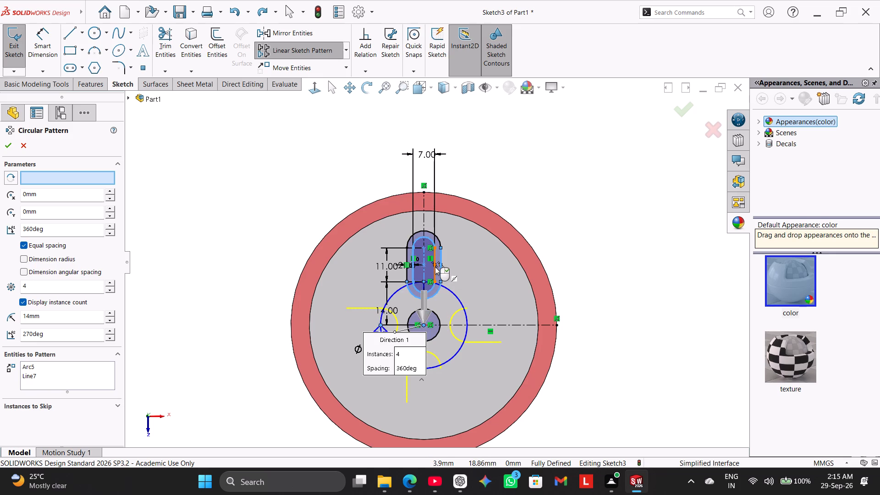
click(435, 267)
click(407, 256)
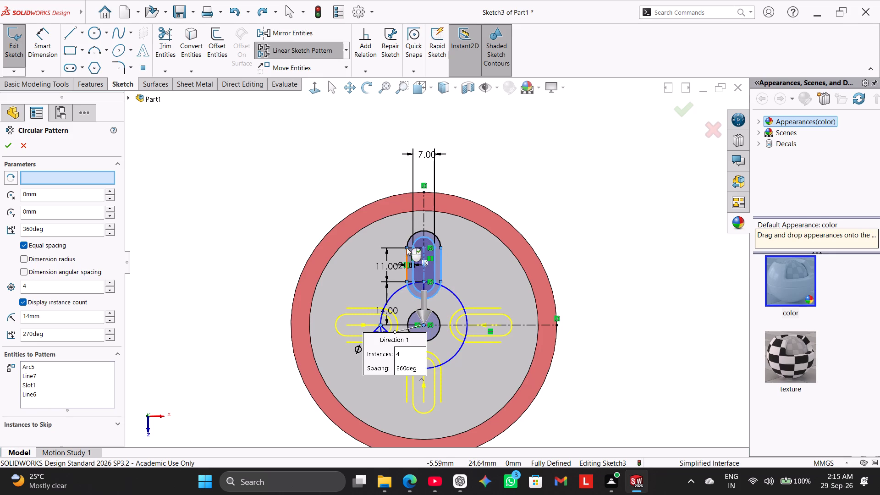
click(409, 239)
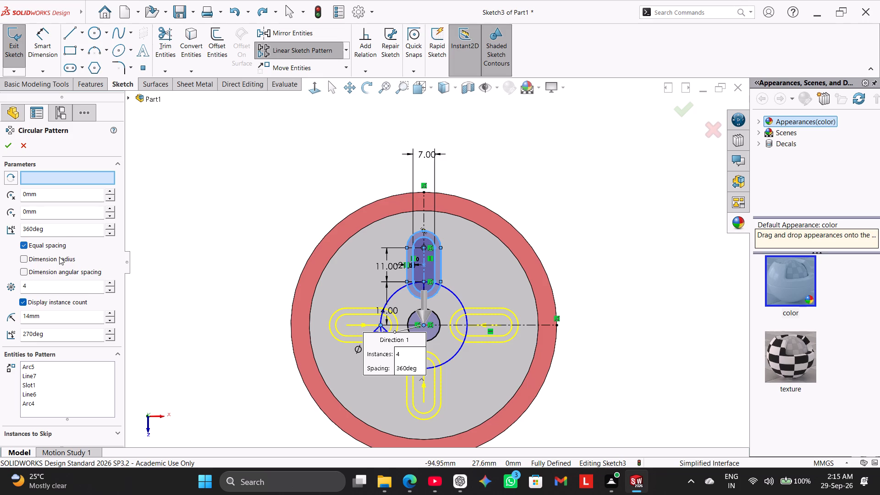
click(58, 283)
key(BackSpace)
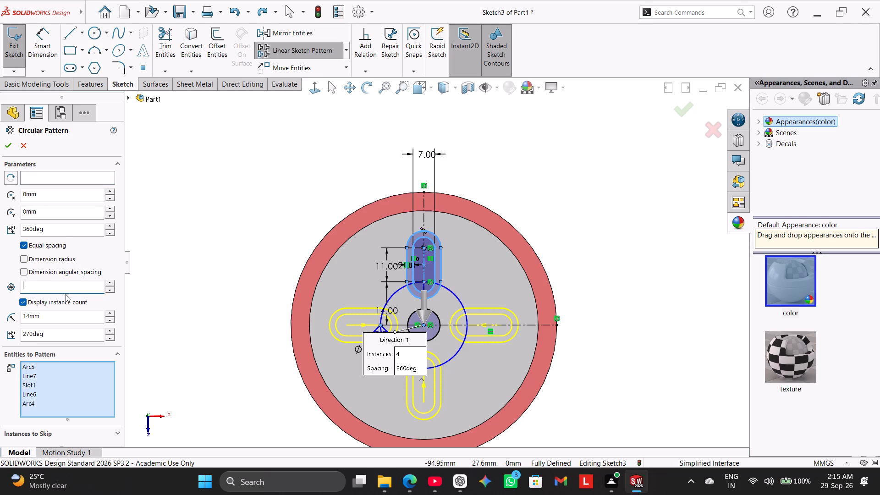
key(3)
key(Return)
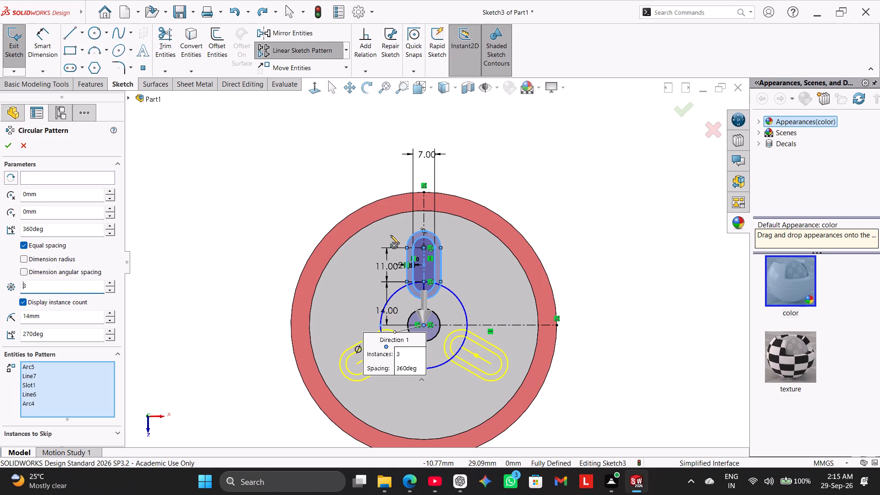
click(7, 147)
click(130, 261)
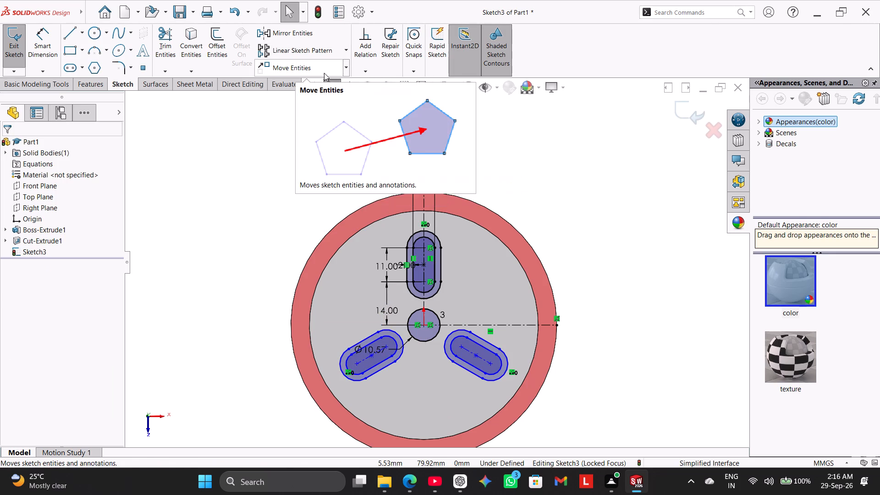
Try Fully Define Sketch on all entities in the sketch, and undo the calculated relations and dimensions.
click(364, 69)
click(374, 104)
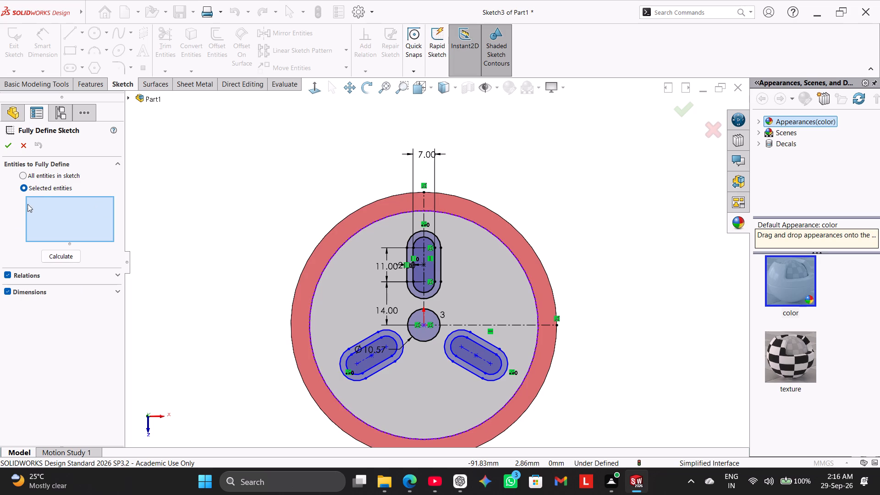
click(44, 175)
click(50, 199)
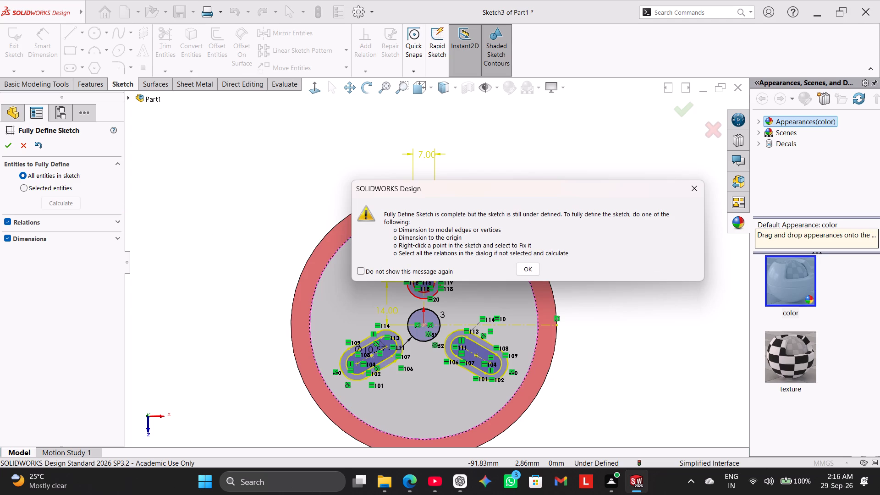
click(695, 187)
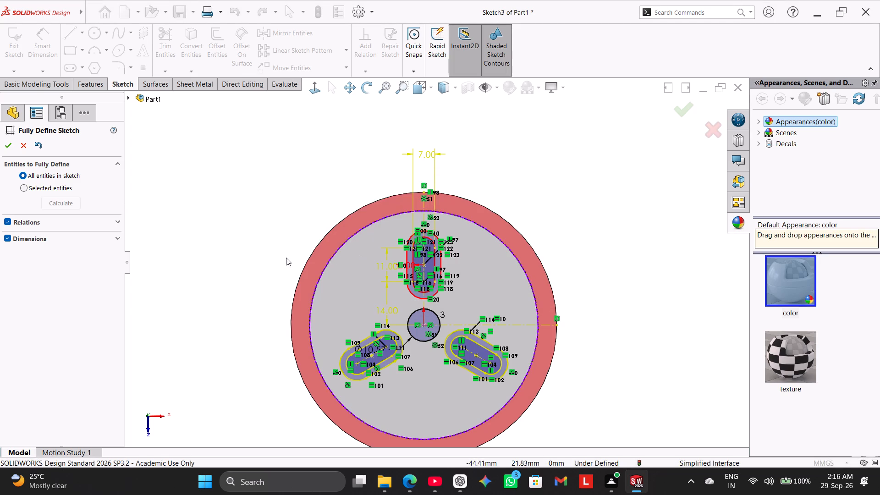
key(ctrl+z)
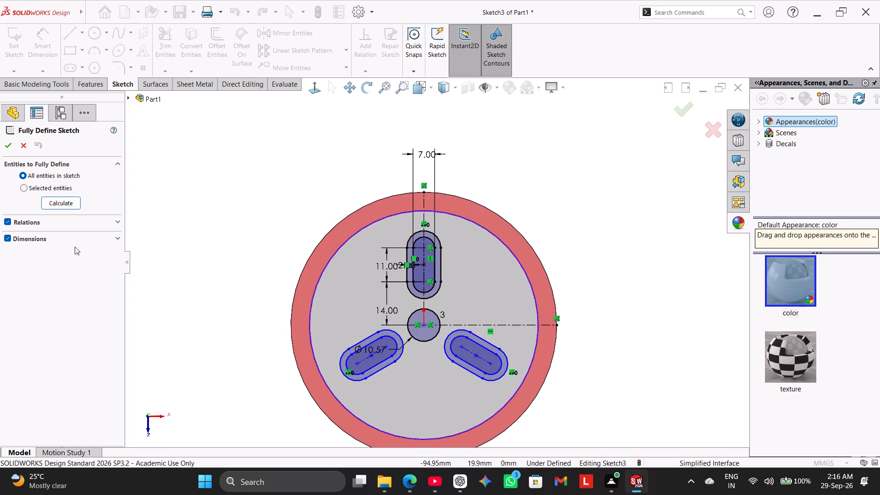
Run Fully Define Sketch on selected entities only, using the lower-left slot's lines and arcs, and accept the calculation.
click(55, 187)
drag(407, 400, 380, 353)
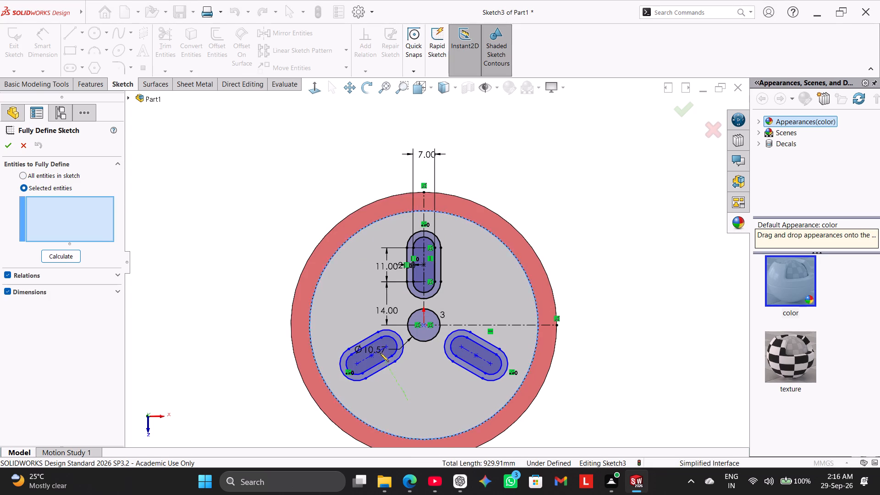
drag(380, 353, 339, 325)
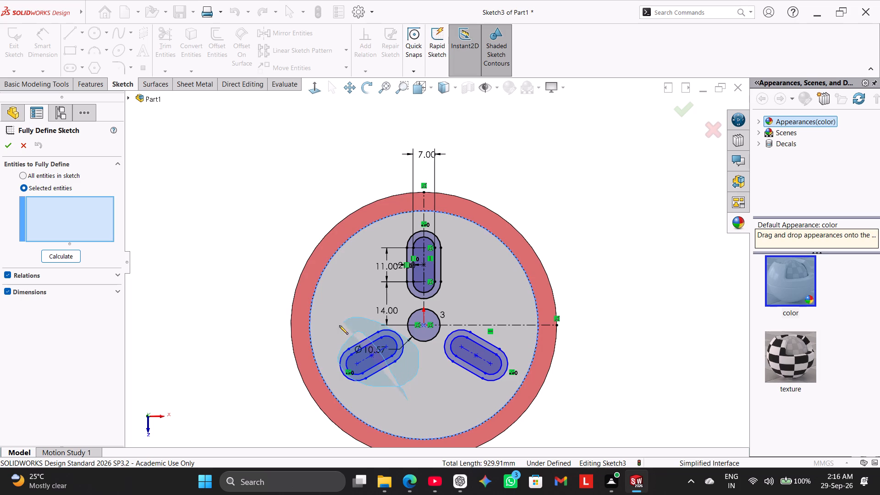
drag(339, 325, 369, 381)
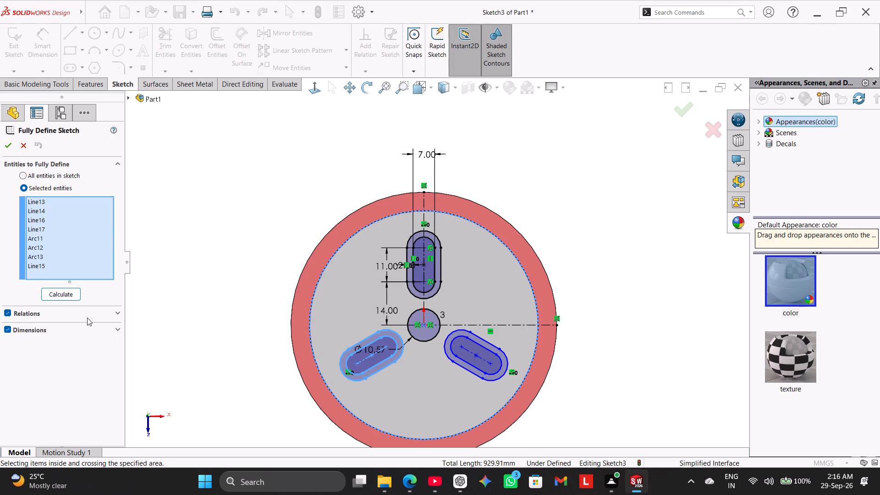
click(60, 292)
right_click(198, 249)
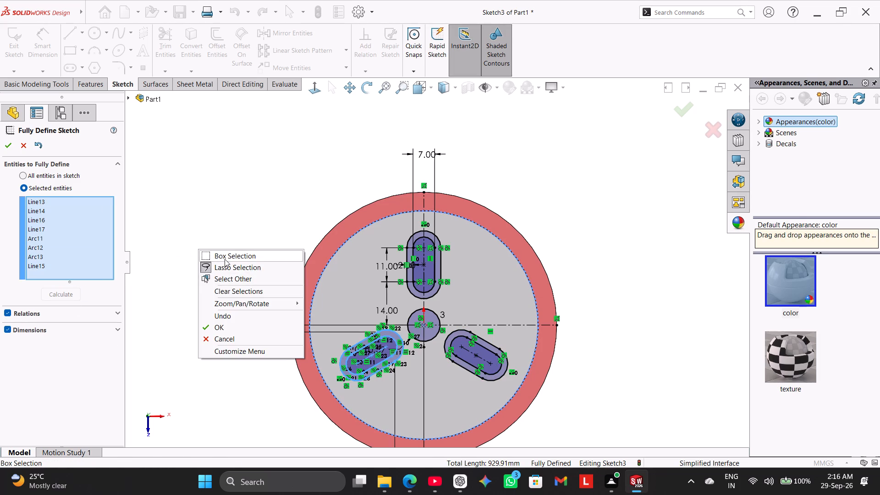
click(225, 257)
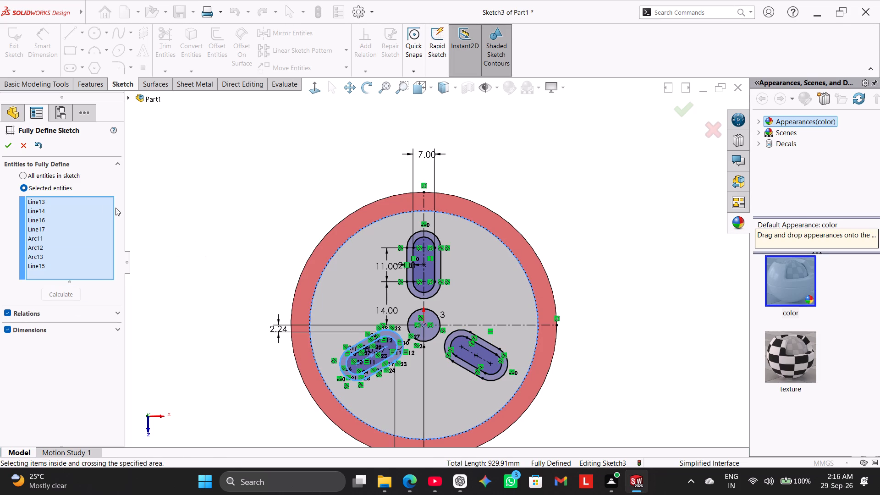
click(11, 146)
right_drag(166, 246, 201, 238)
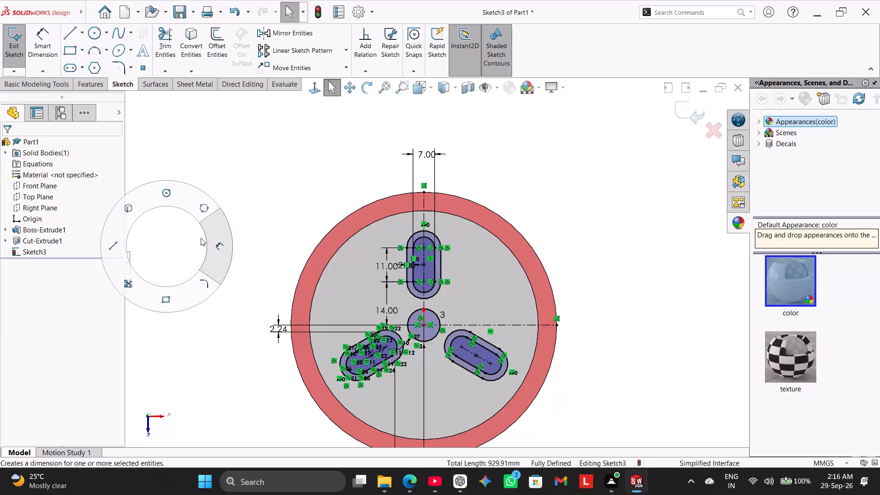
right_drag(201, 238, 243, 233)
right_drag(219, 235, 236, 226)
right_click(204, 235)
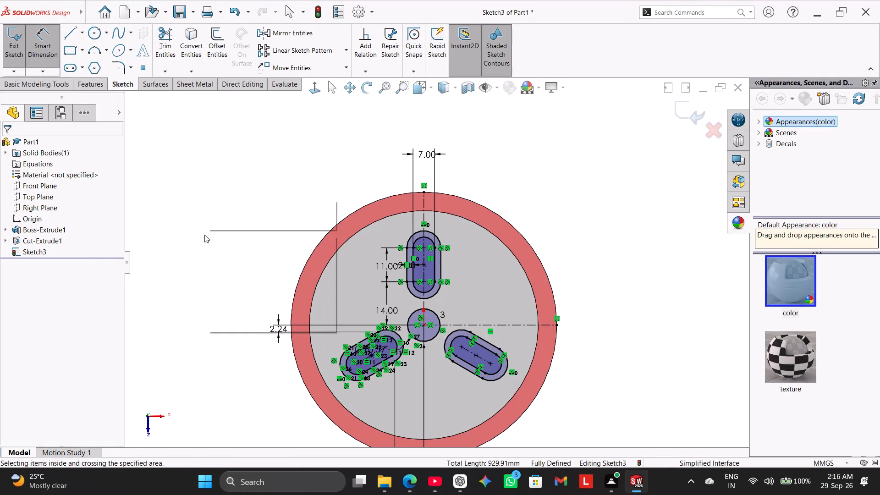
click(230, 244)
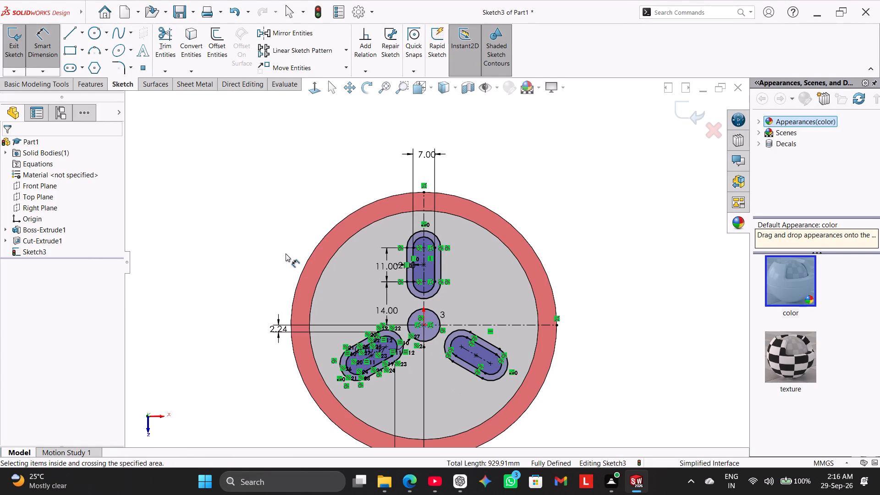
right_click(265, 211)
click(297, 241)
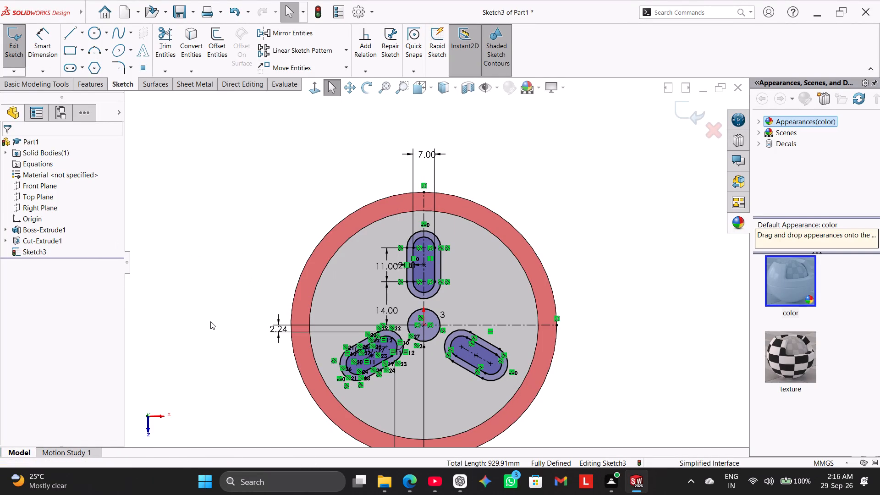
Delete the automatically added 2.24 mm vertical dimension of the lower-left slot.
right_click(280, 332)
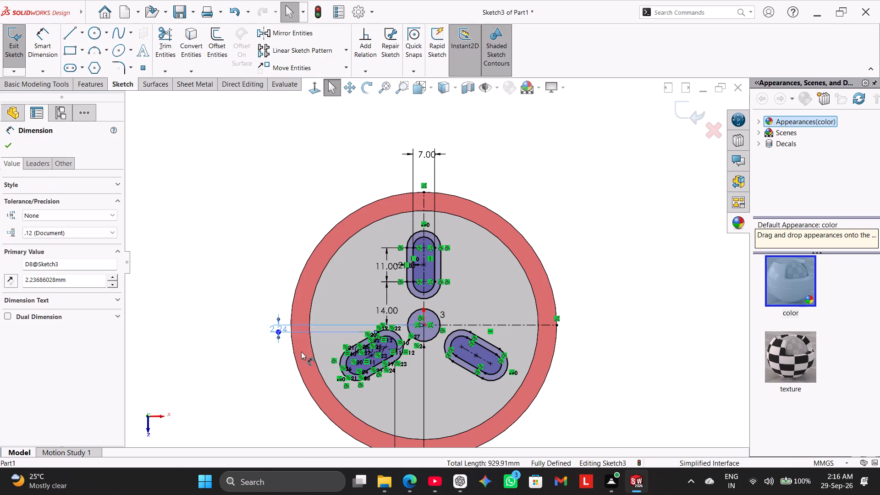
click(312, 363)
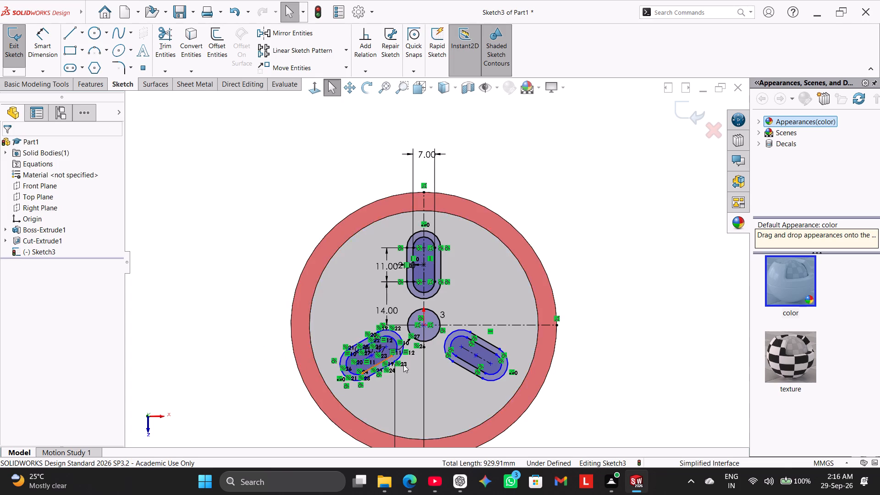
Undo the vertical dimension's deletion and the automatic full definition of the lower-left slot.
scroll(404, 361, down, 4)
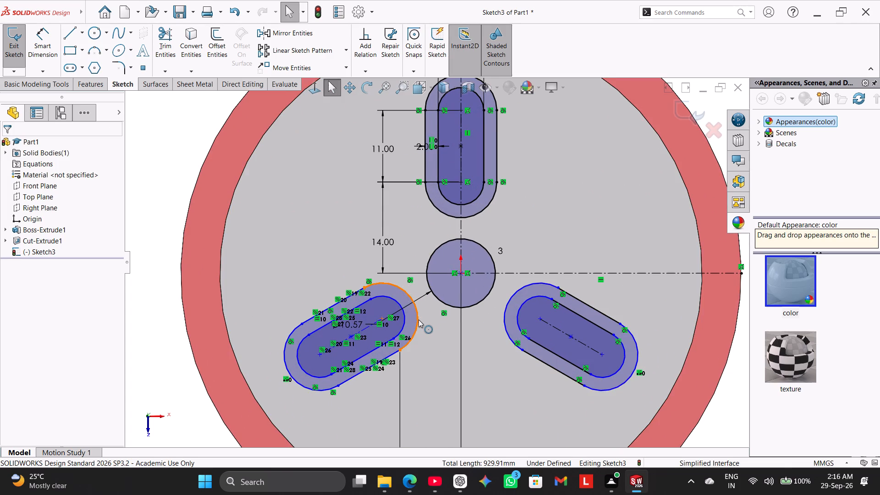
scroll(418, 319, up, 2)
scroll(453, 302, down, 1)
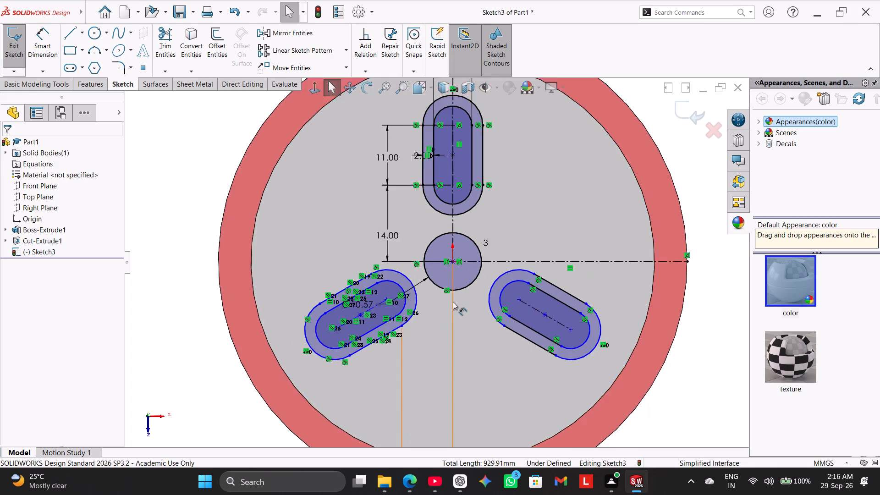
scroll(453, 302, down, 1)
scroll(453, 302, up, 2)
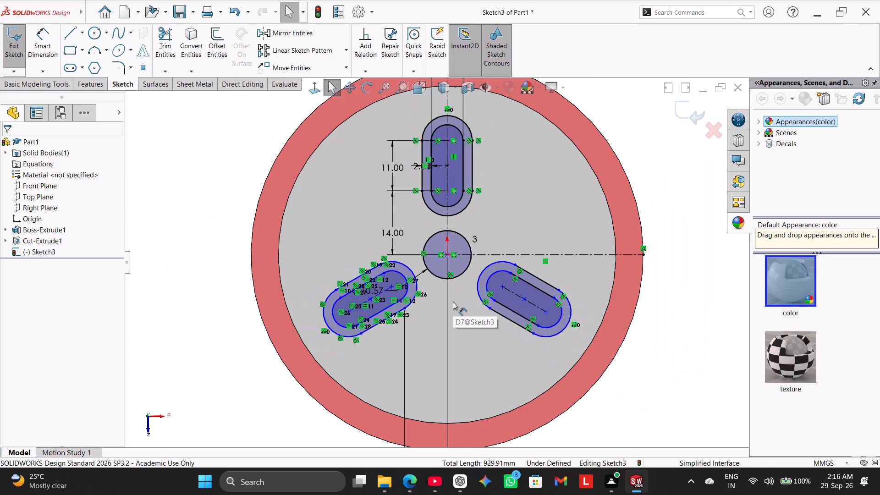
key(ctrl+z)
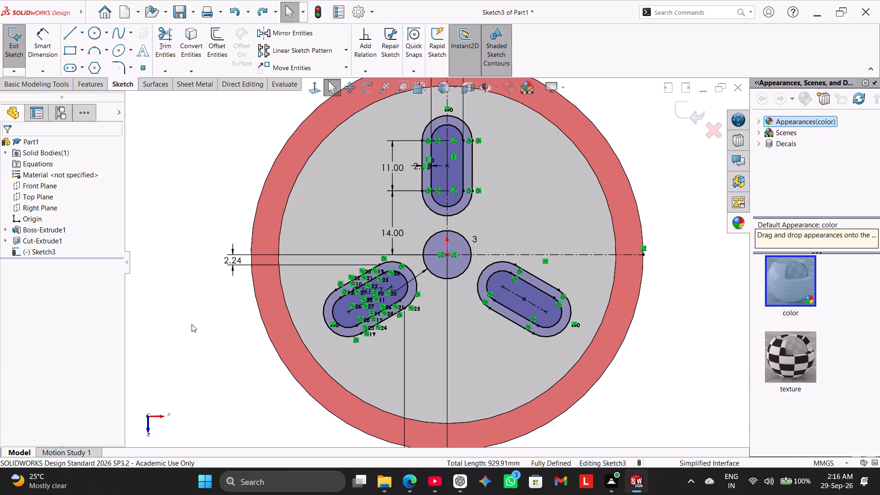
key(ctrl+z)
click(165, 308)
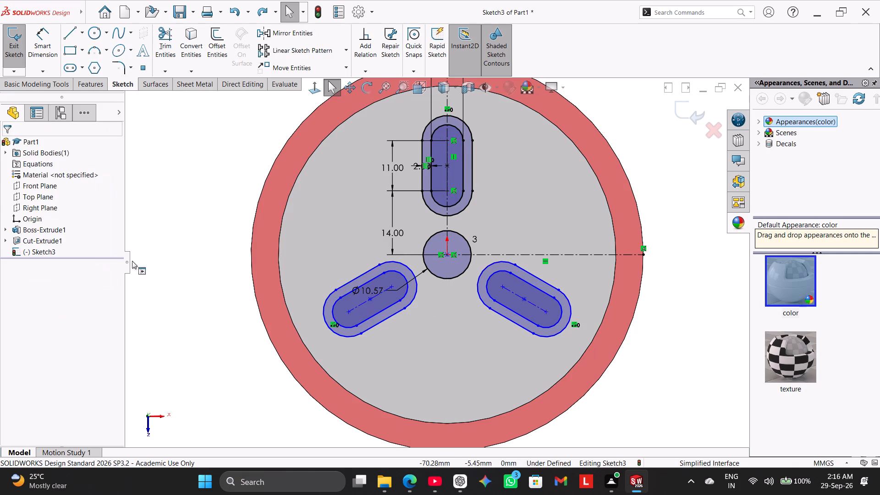
Draw two centerlines from the origin to the outer arc centers of the lower-left and lower-right slots.
click(82, 35)
click(93, 60)
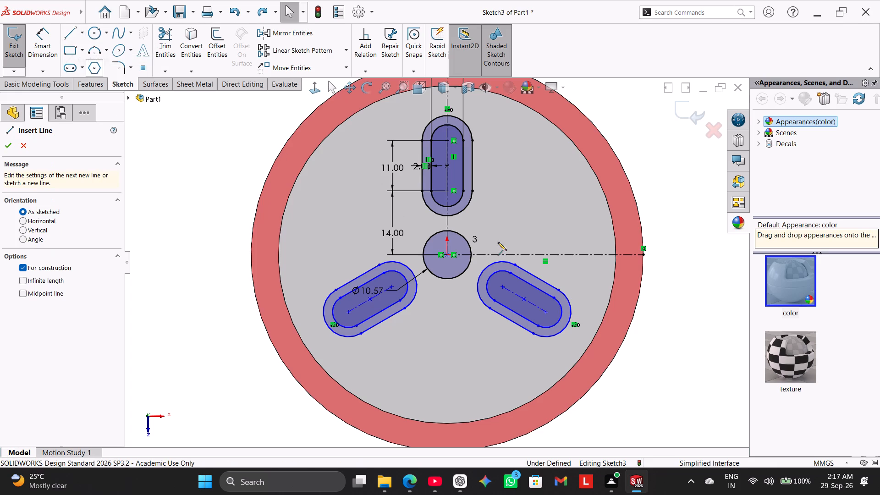
click(448, 253)
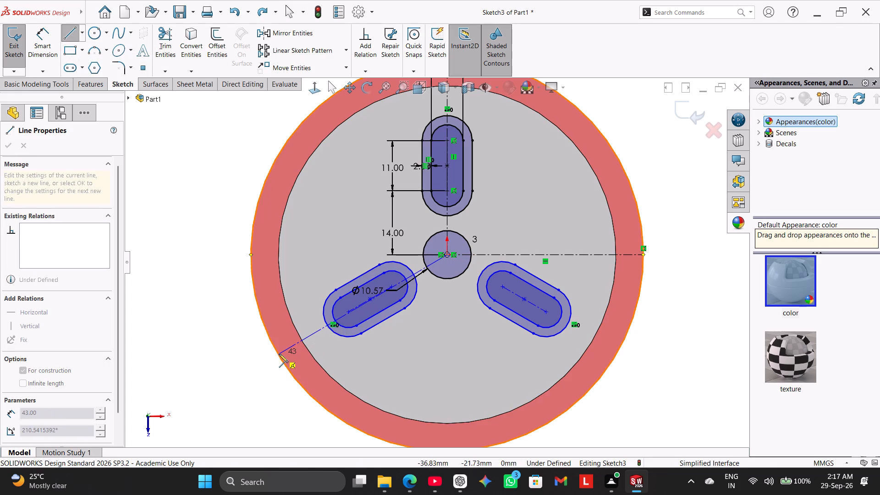
click(349, 313)
right_click(329, 236)
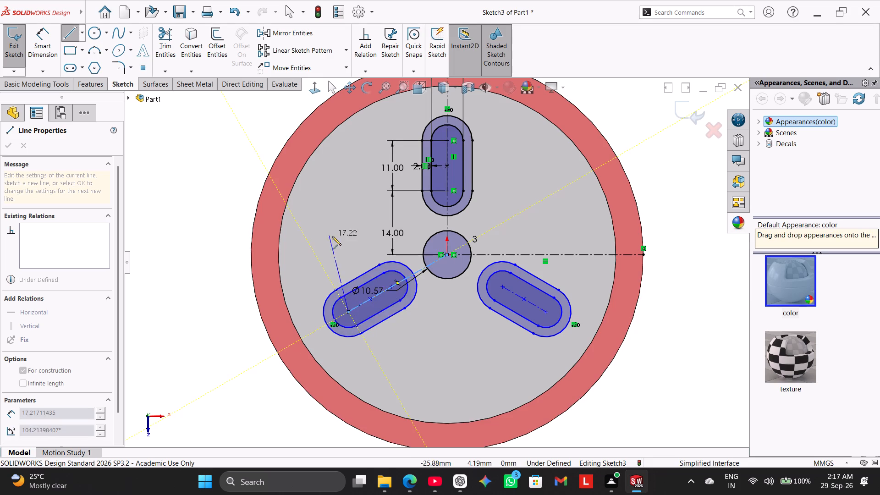
click(346, 245)
click(82, 31)
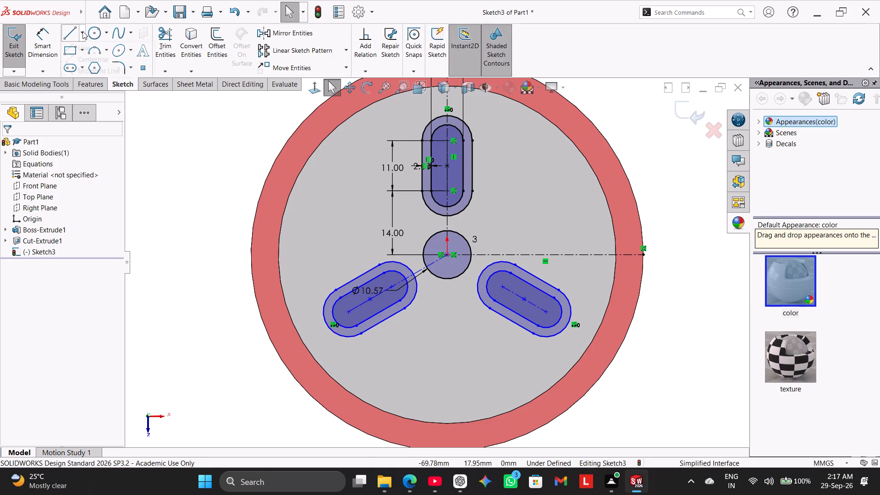
click(94, 58)
click(446, 256)
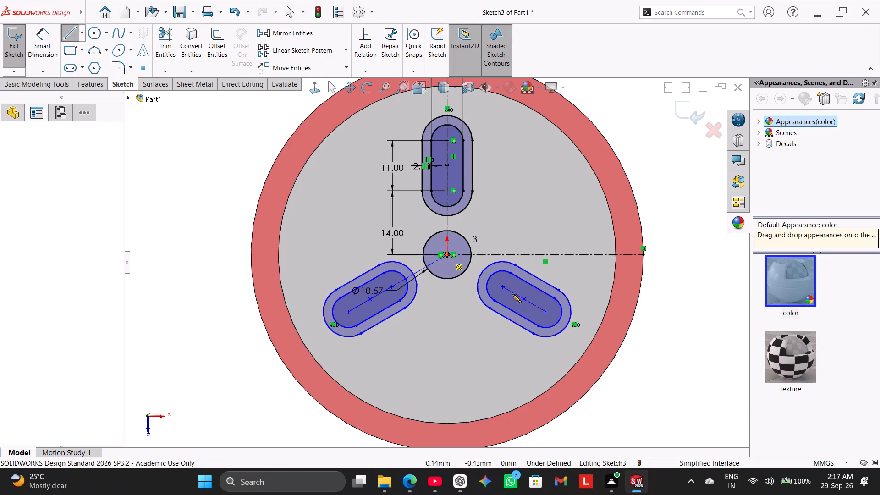
click(546, 313)
right_click(471, 342)
click(502, 349)
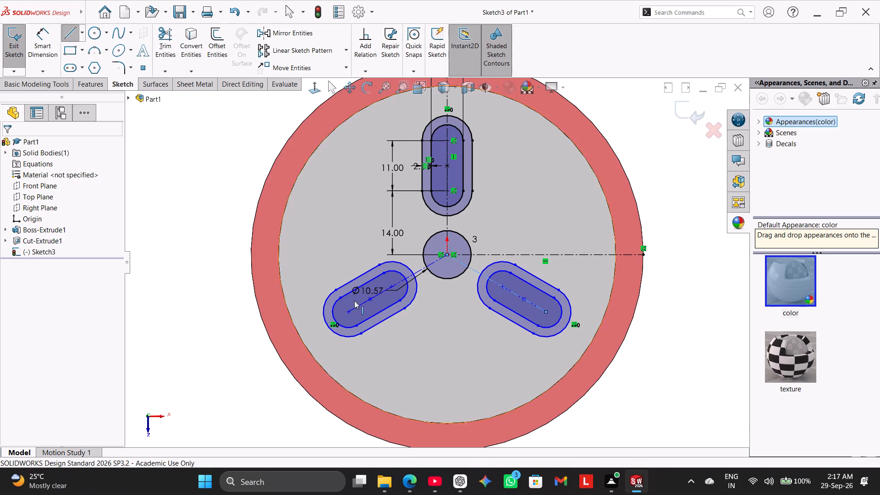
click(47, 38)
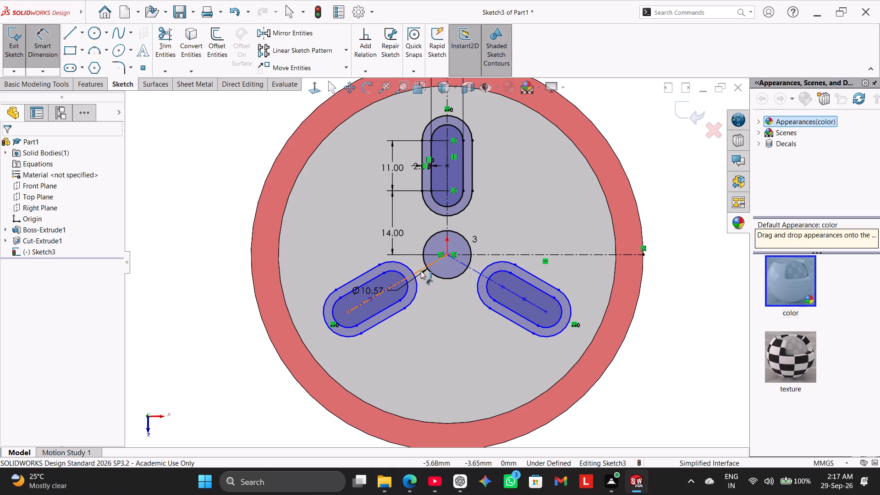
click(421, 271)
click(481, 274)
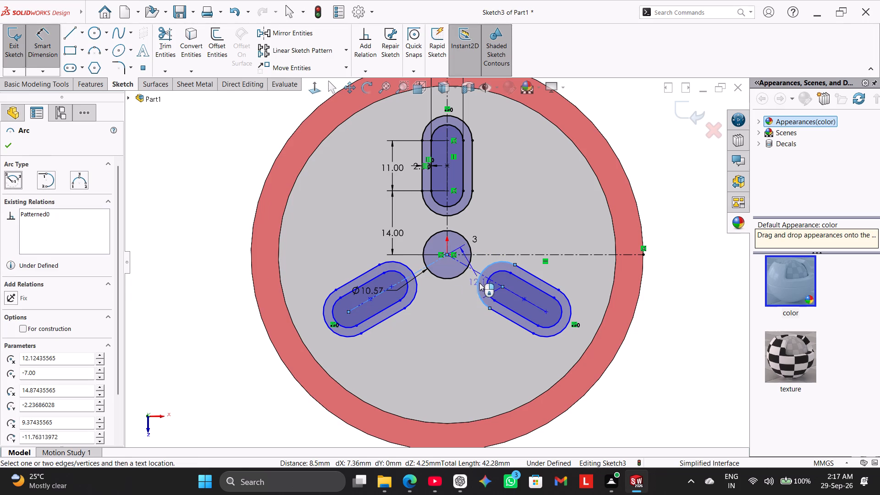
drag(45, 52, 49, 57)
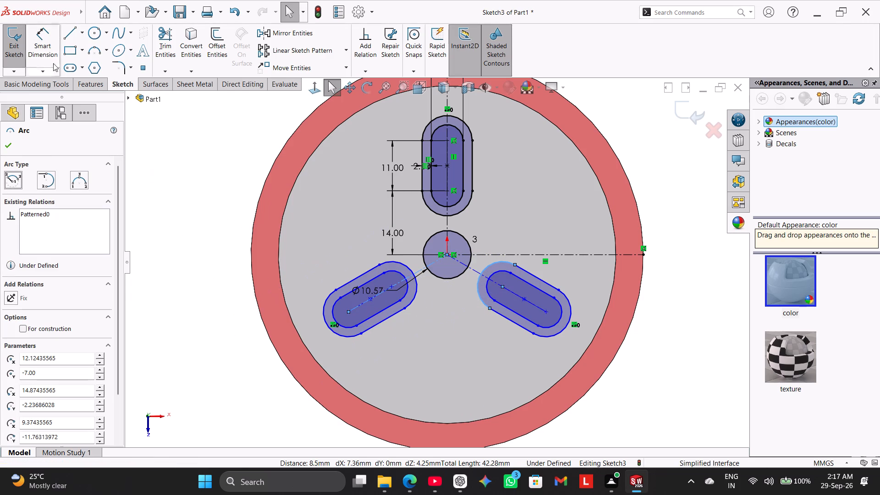
Dimension the angle between the two lower slots' centerlines at 120°.
click(47, 44)
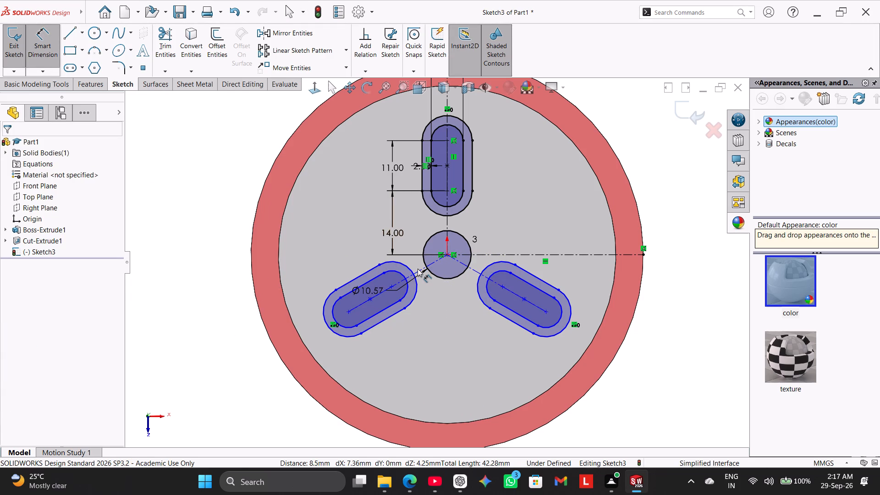
click(419, 269)
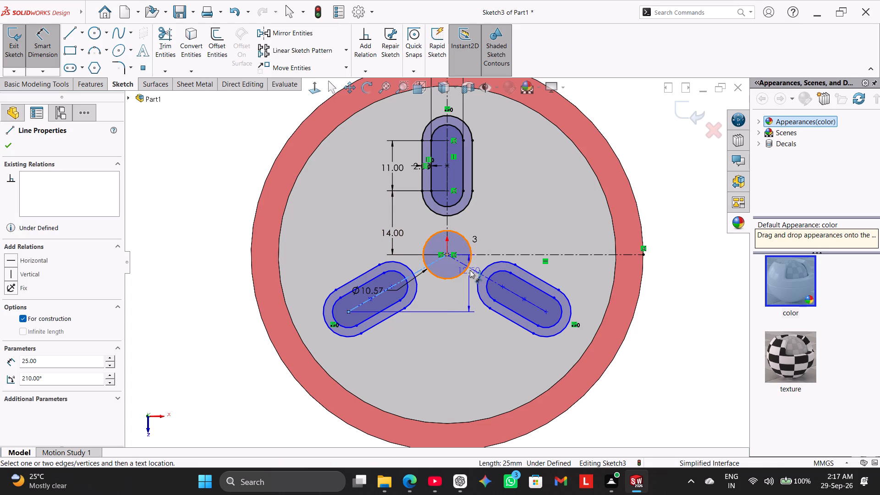
click(470, 270)
click(456, 363)
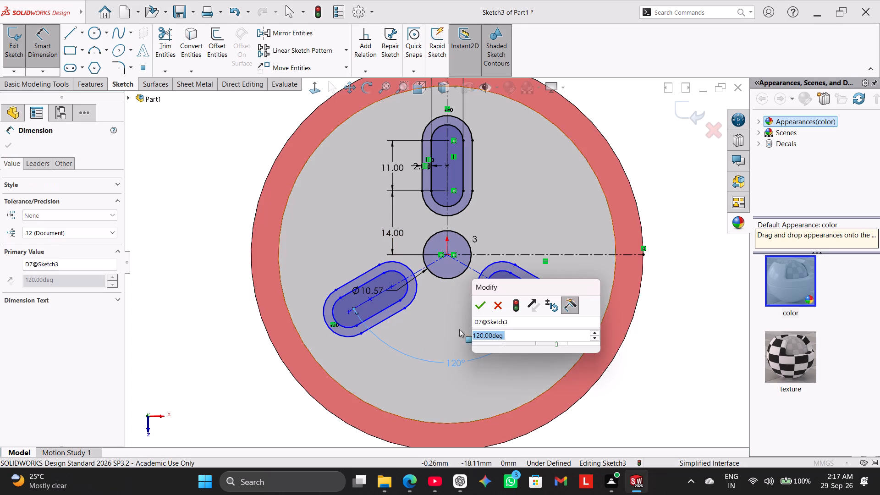
click(480, 307)
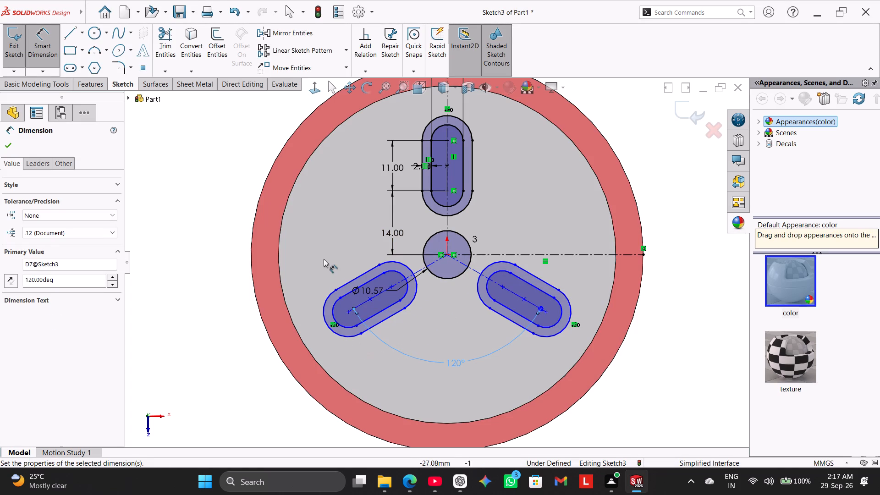
right_click(327, 248)
click(355, 276)
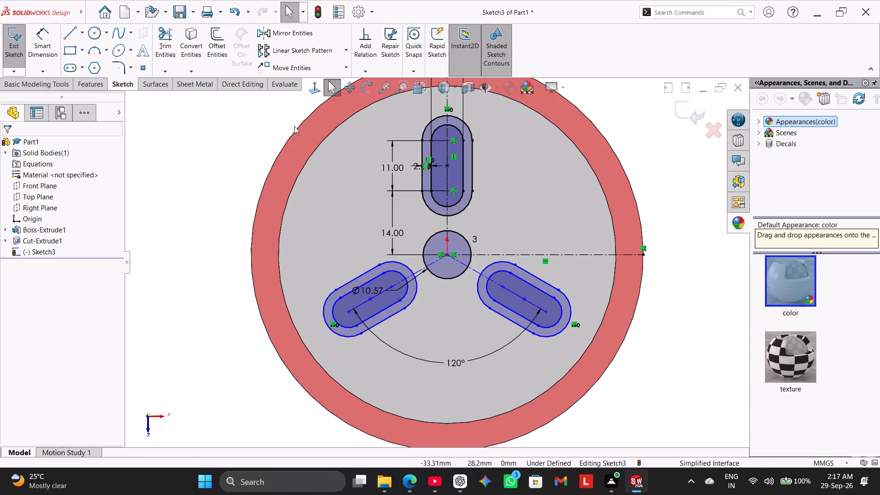
Draw a circle centered on the origin, passing through the inner arc center of the lower-right slot.
click(105, 32)
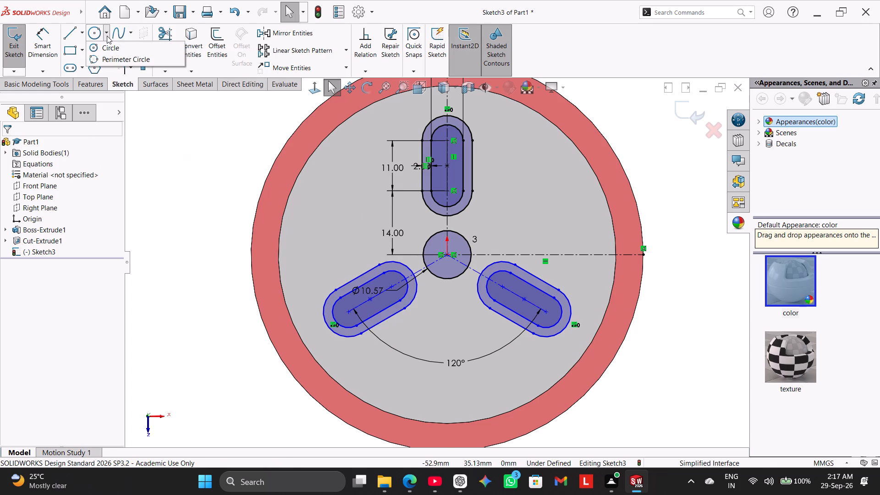
click(109, 45)
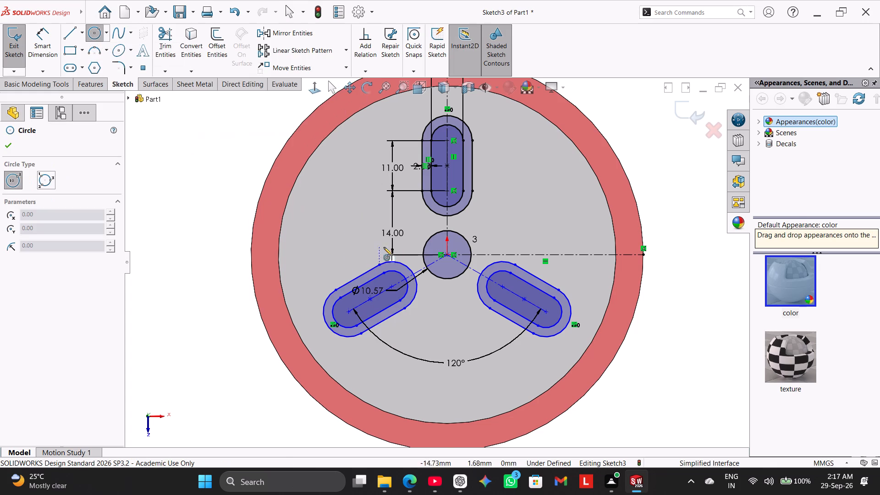
click(447, 255)
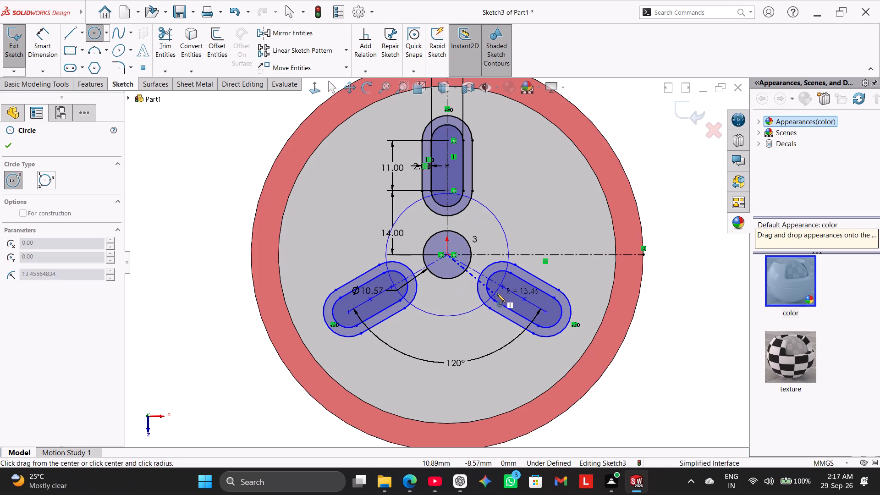
click(503, 287)
right_click(533, 193)
click(546, 202)
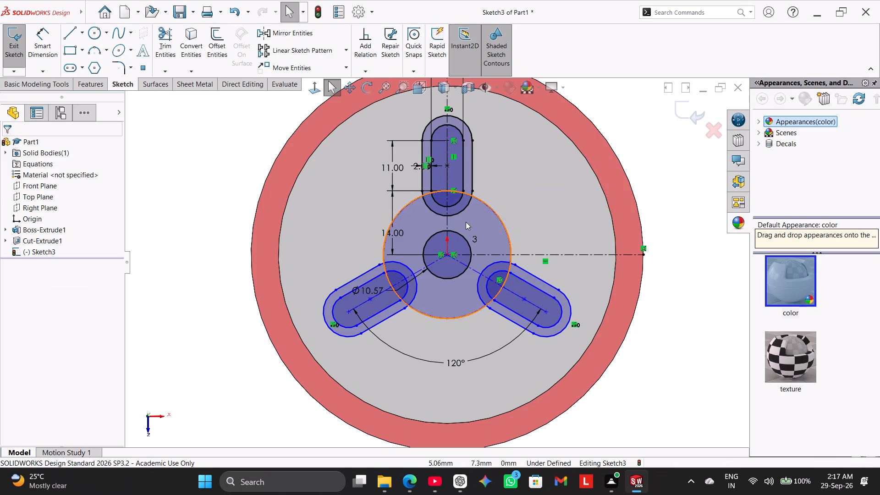
Dimension the new circle's diameter at 28 mm.
drag(44, 40, 49, 44)
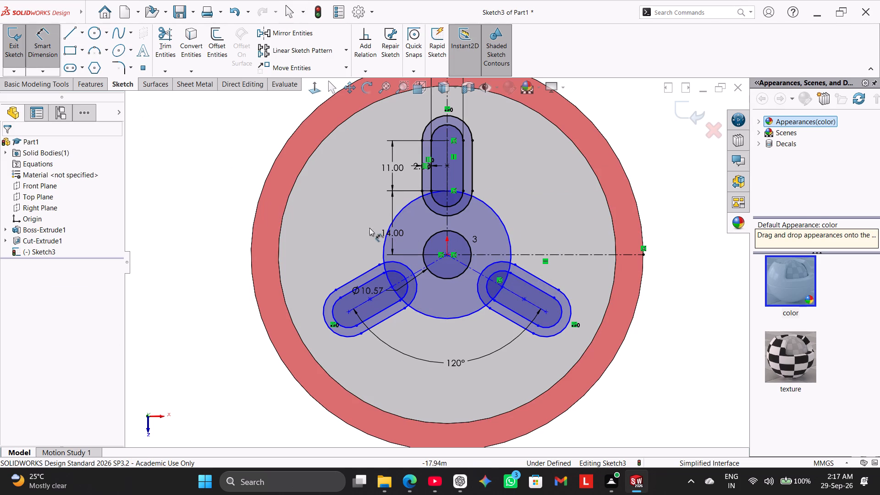
click(400, 214)
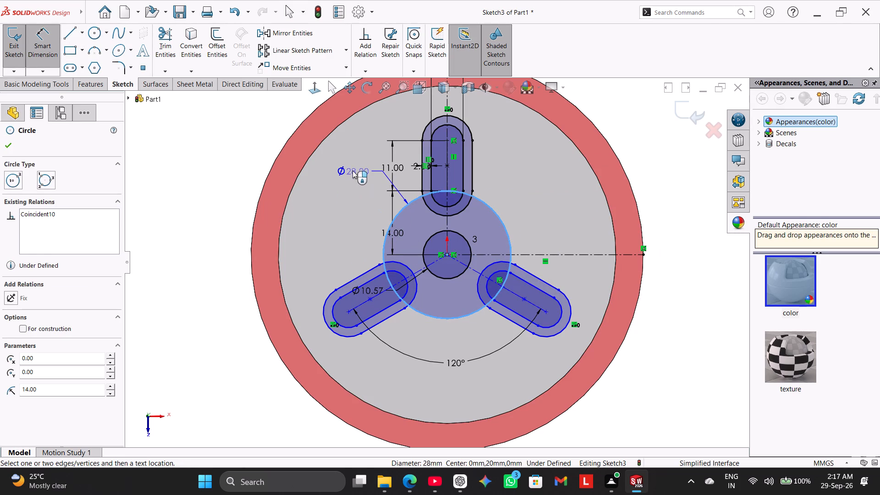
click(352, 170)
click(385, 116)
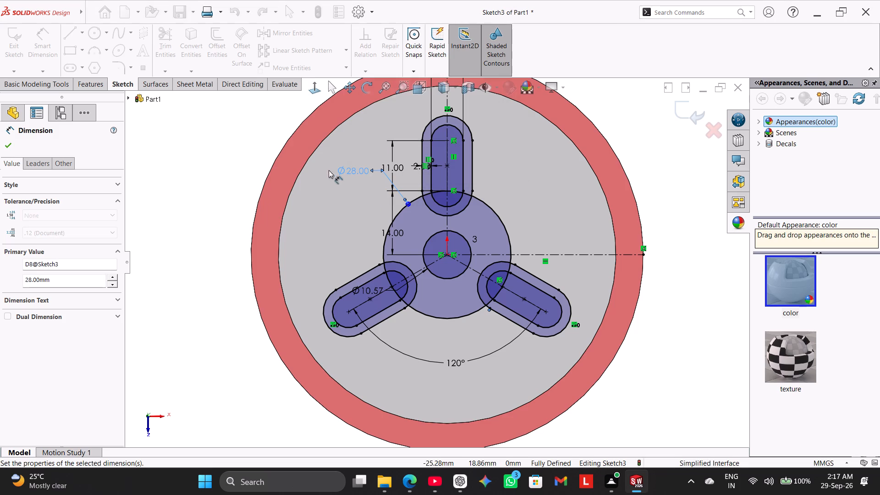
right_click(210, 149)
click(238, 177)
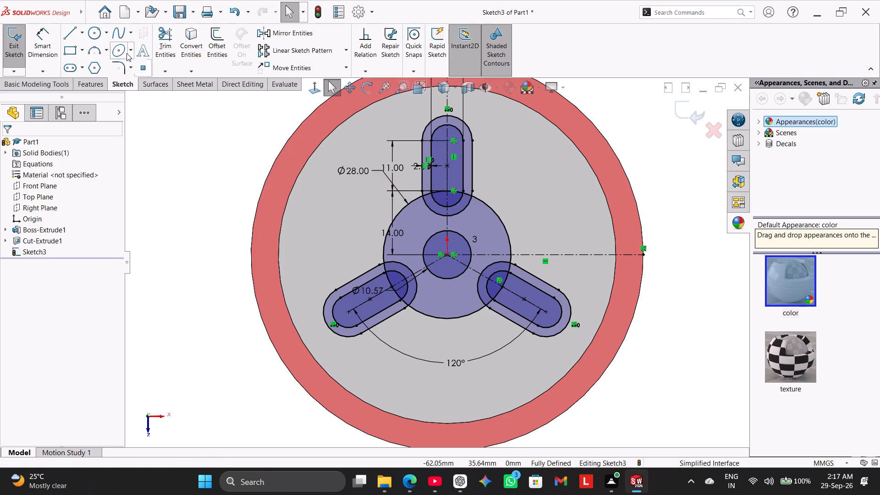
Convert the 28 mm circle to construction geometry.
right_click(489, 208)
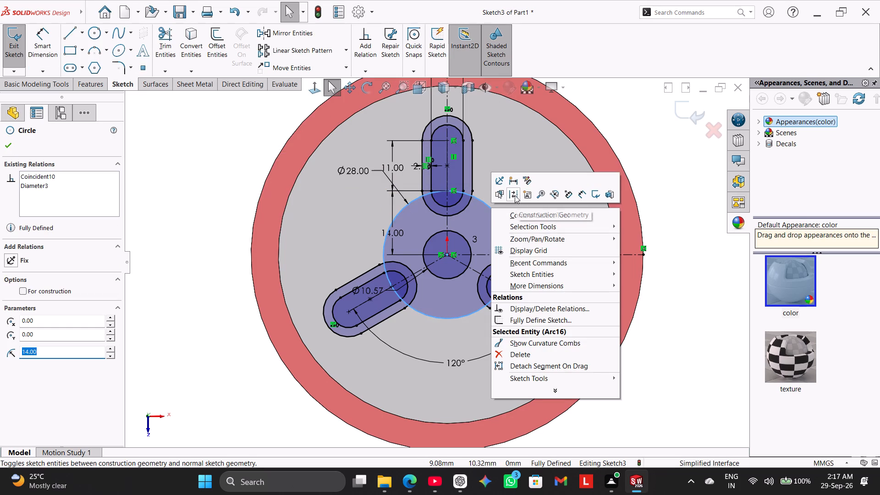
click(511, 195)
click(189, 165)
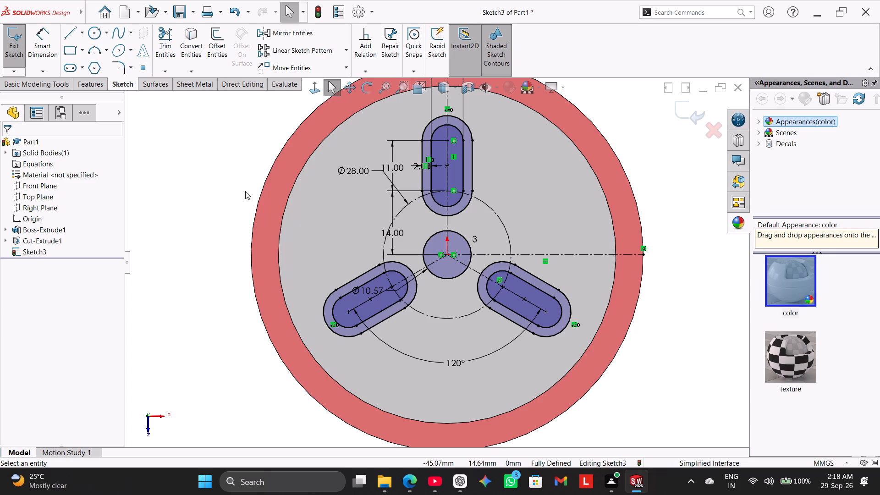
Set up an Extruded Boss of the slots-and-circle sketch using Offset From Surface, 2 mm from the outer ring's top face.
scroll(200, 240, up, 1)
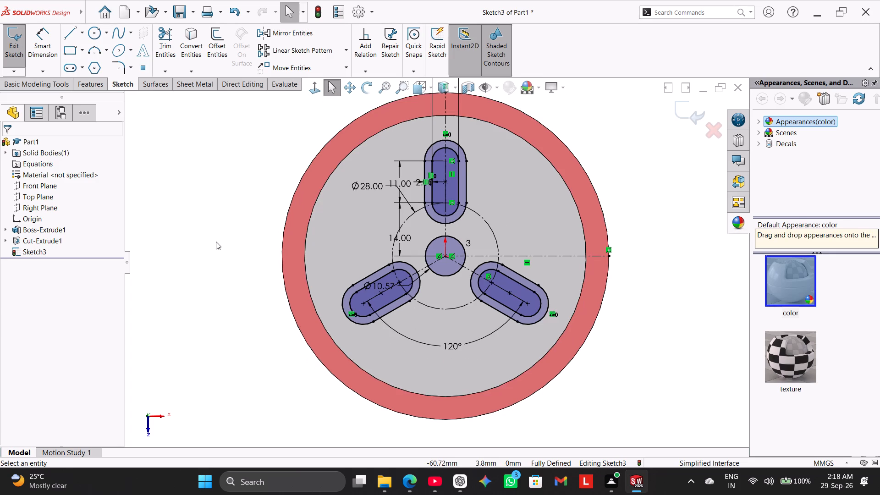
scroll(219, 242, up, 1)
middle_drag(210, 299, 218, 262)
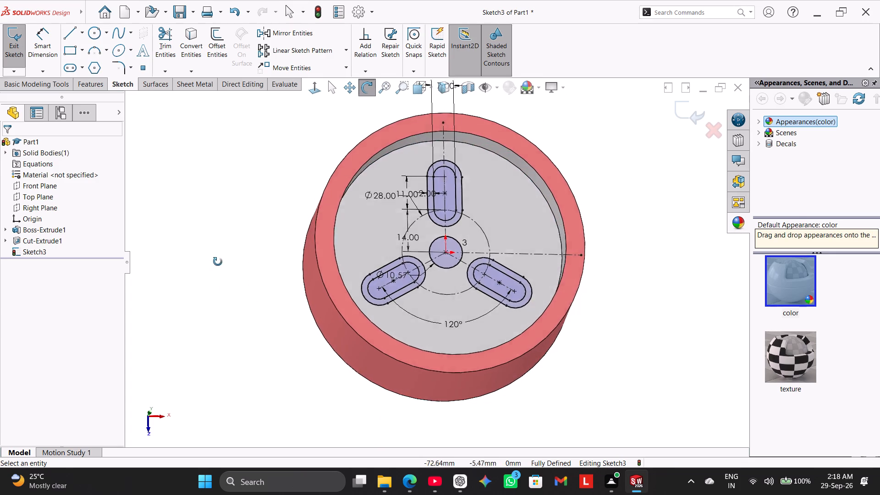
middle_drag(218, 262, 218, 199)
click(88, 89)
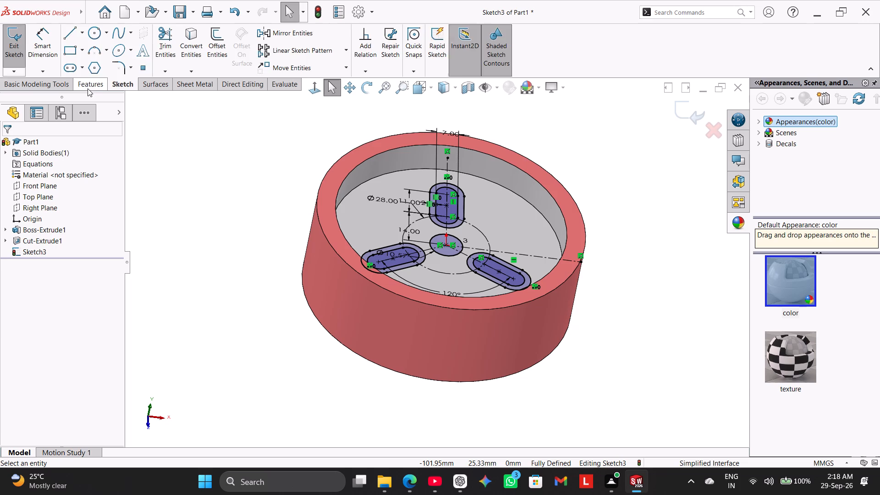
drag(22, 40, 33, 47)
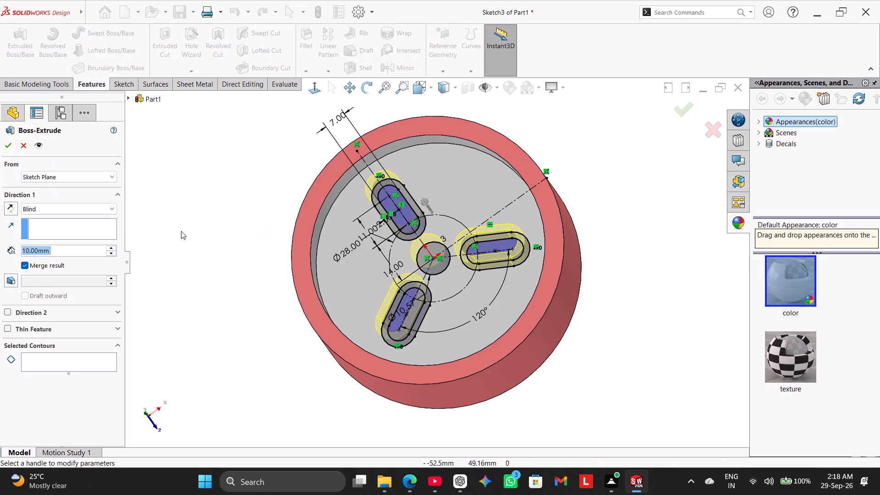
click(84, 209)
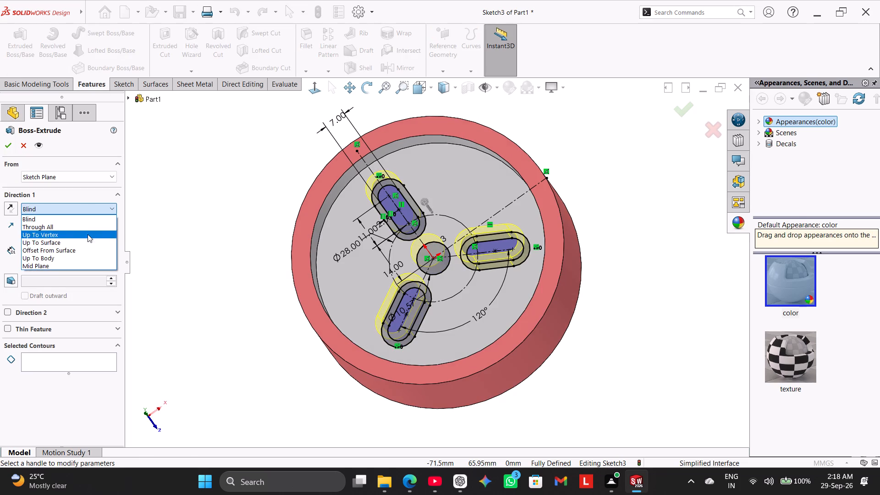
click(87, 248)
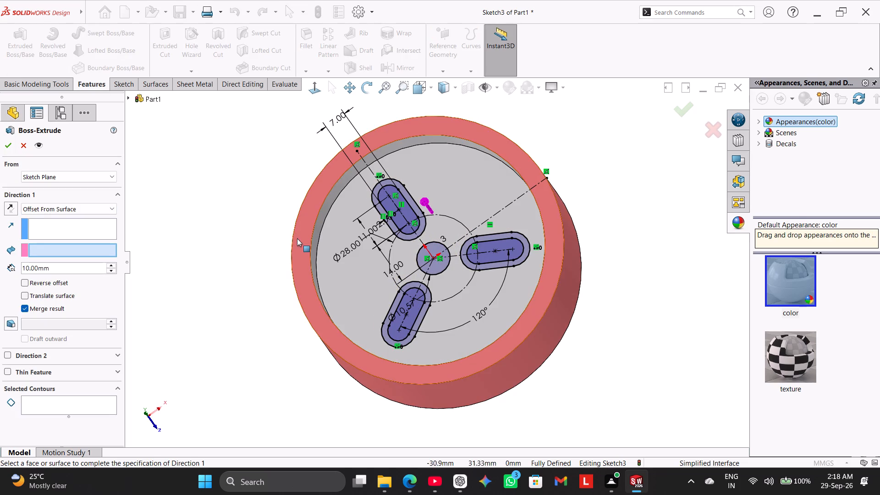
click(297, 239)
middle_drag(214, 271, 231, 153)
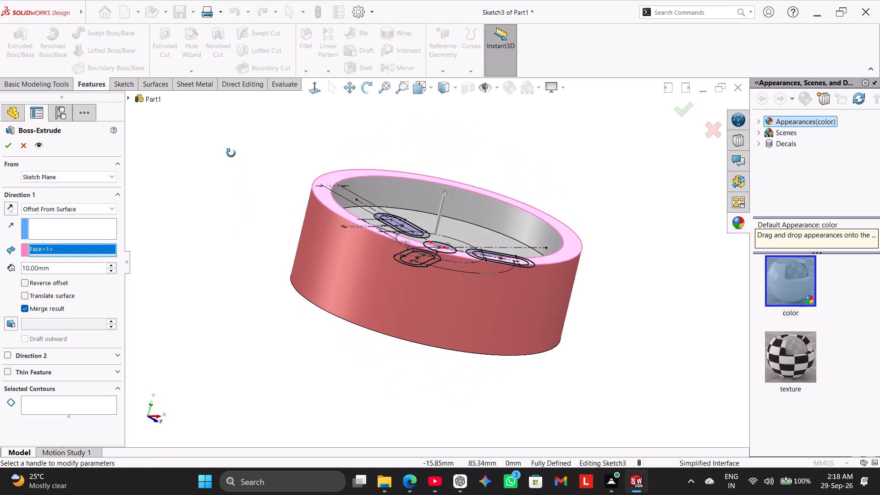
middle_drag(231, 153, 228, 157)
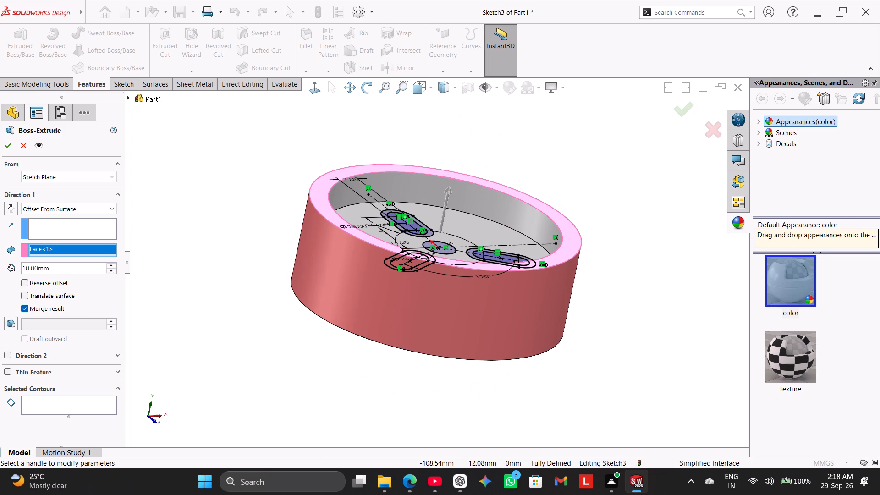
triple_click(74, 270)
click(74, 270)
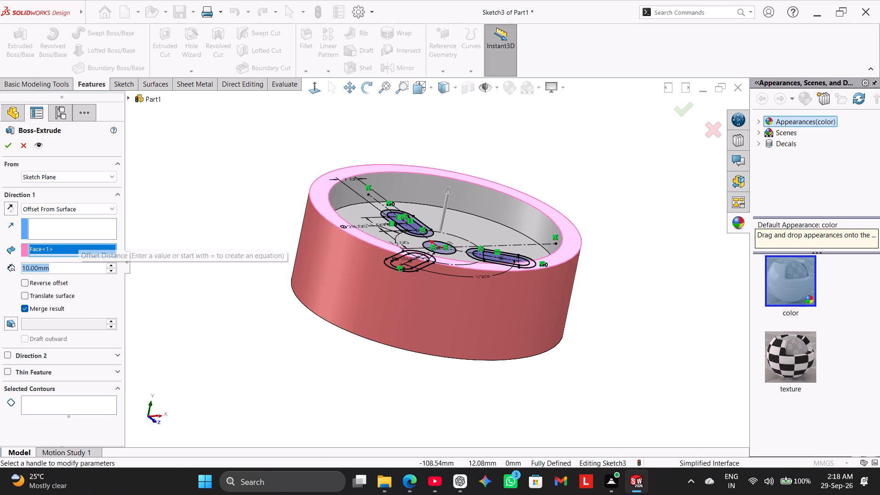
key(2)
key(Return)
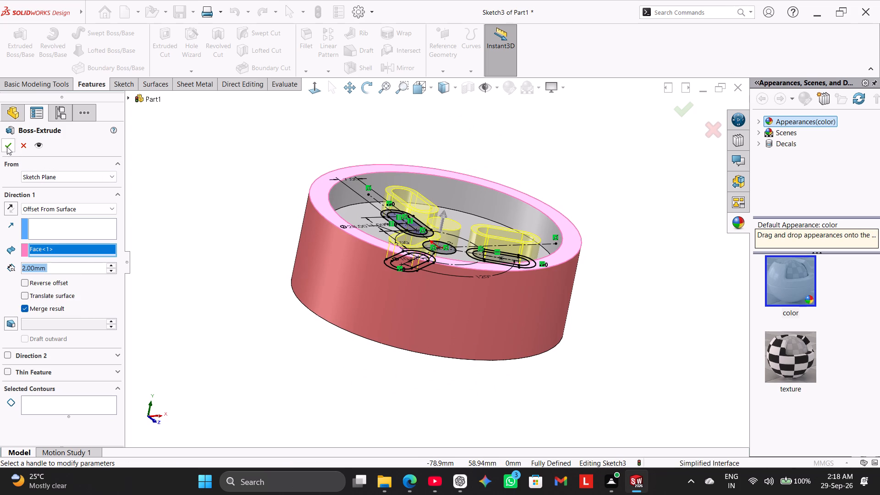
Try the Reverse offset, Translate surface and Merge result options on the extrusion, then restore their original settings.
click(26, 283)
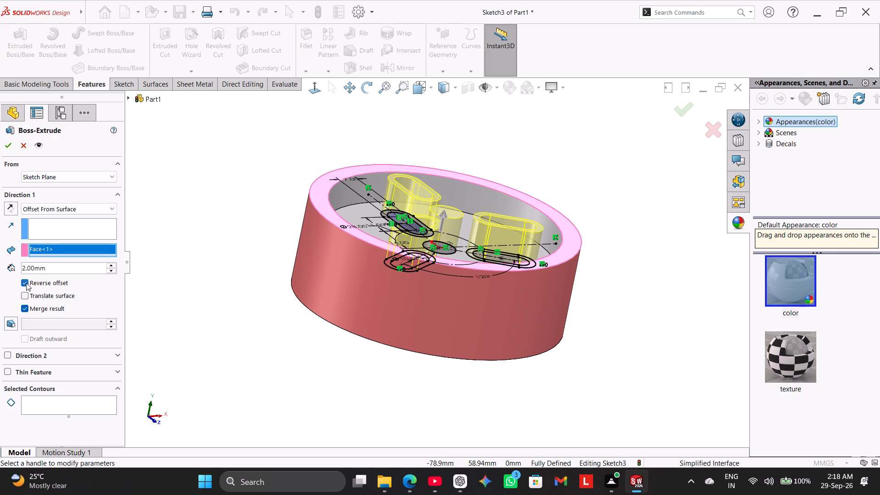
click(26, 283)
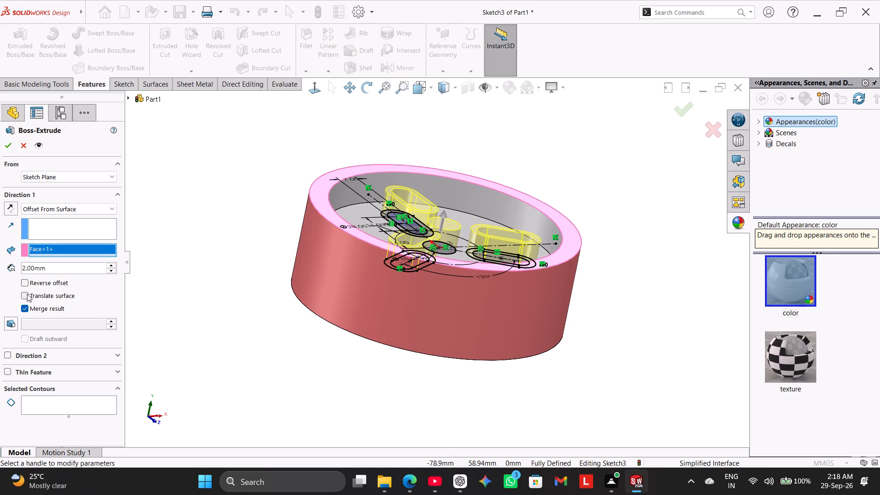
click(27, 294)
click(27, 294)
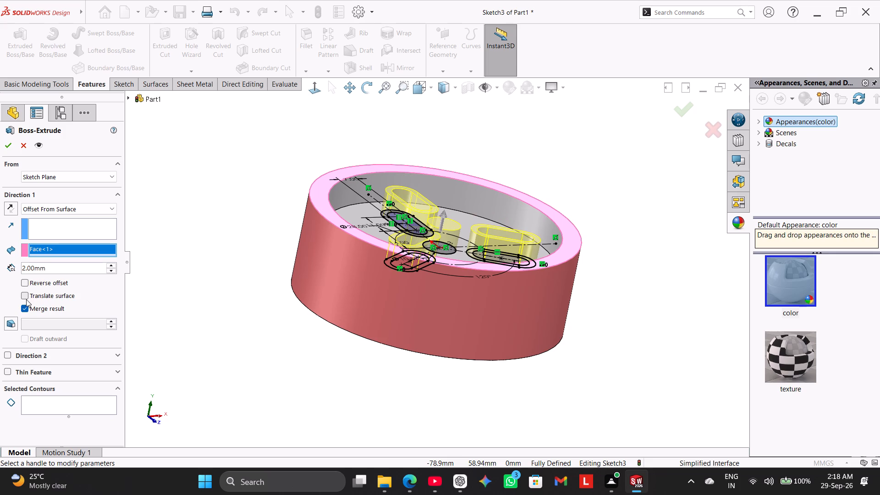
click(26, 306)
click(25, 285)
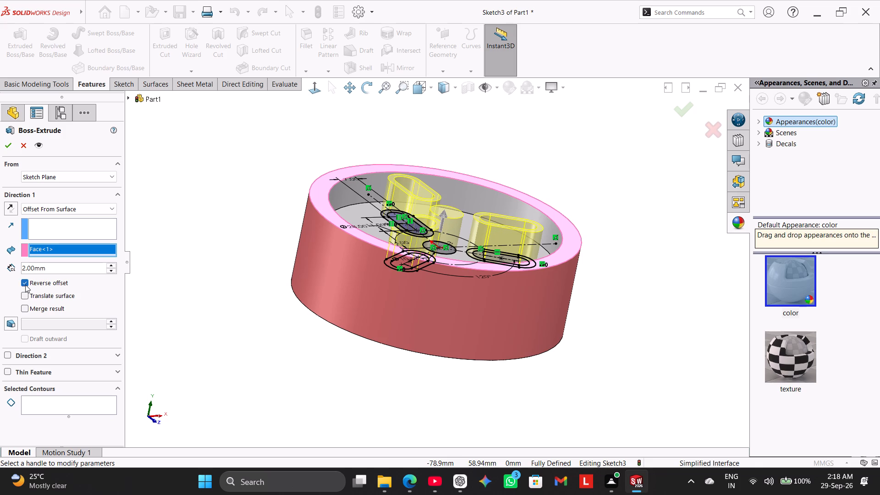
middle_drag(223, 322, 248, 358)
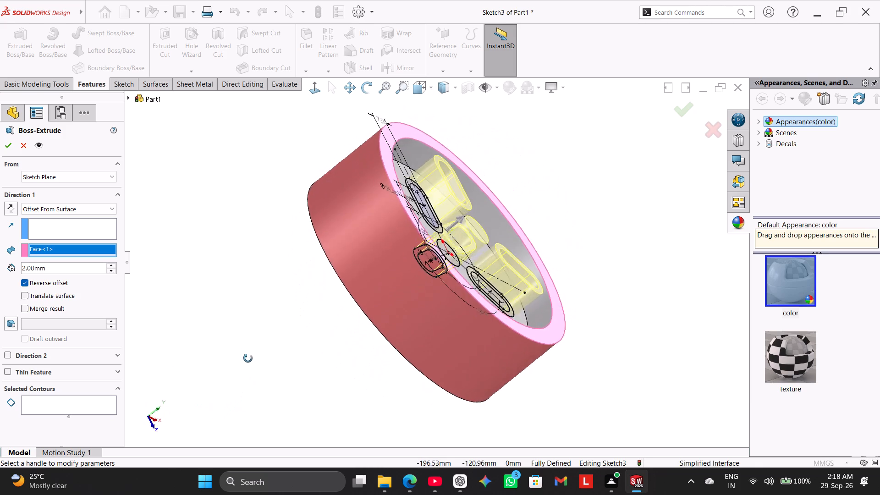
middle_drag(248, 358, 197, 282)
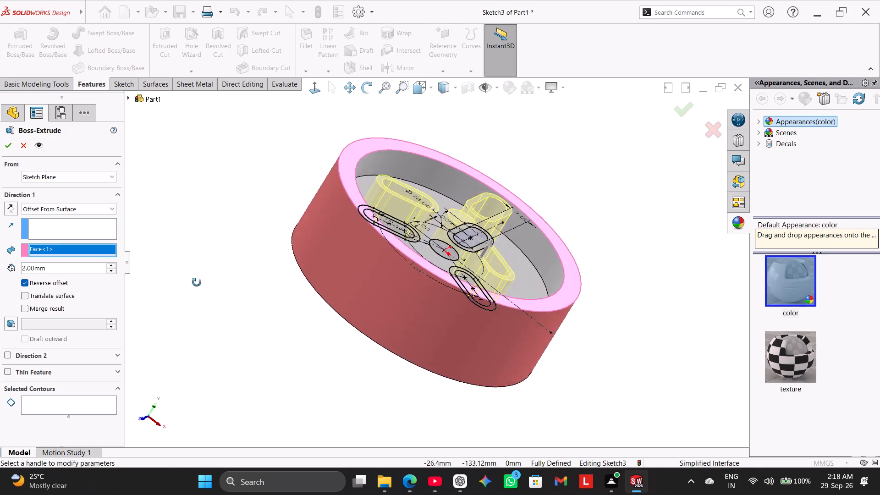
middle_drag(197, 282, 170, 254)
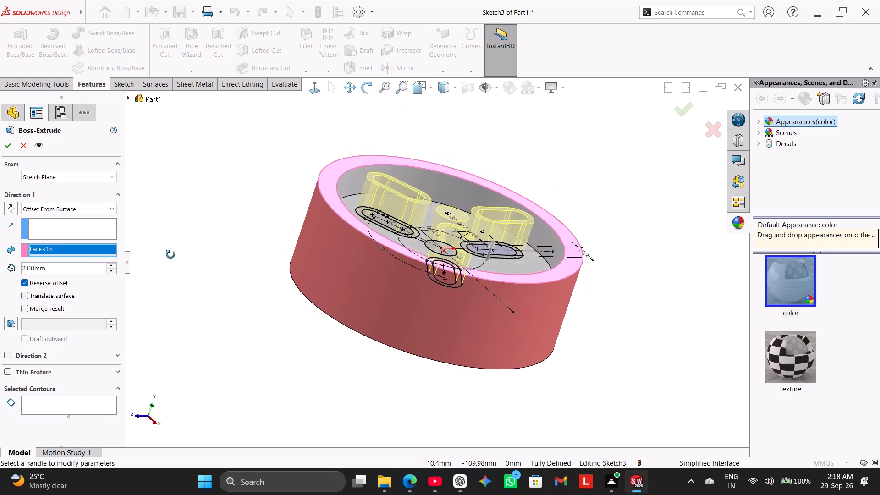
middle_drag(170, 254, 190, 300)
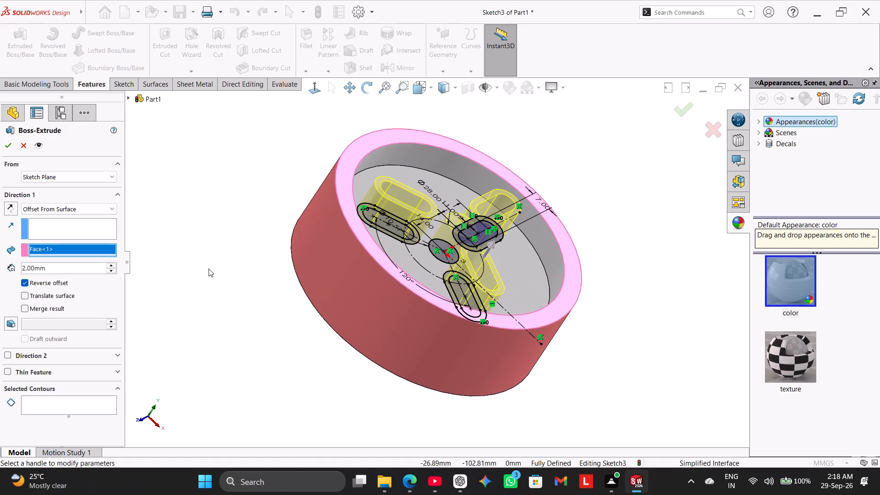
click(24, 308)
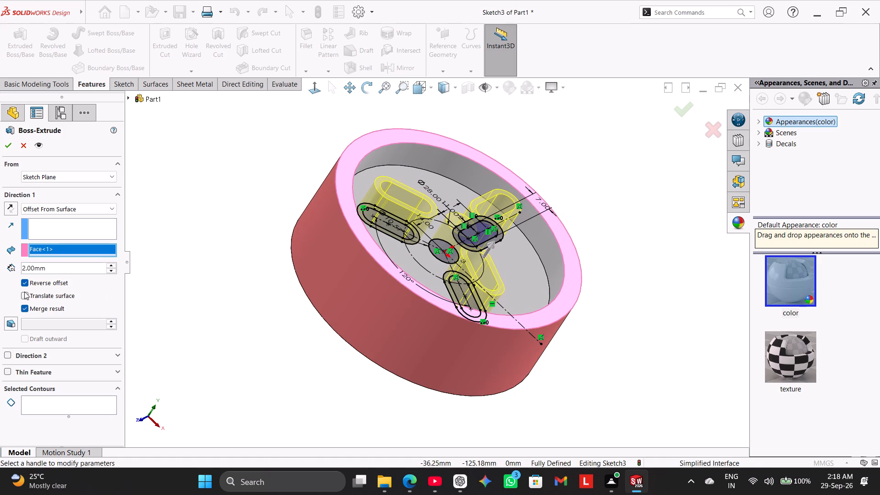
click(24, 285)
Complete the extrusion of the three hollow slots and central circle with Merge result on and Reverse offset off.
middle_drag(218, 361, 155, 326)
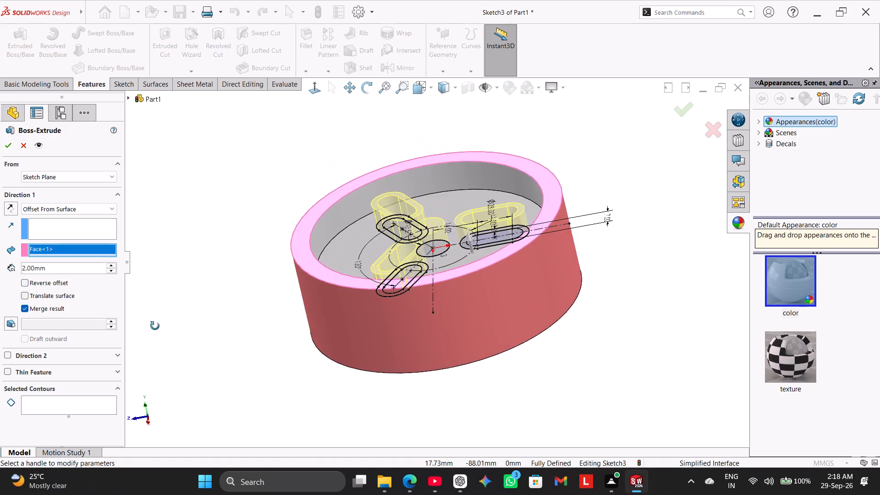
middle_drag(155, 326, 147, 296)
scroll(325, 274, down, 6)
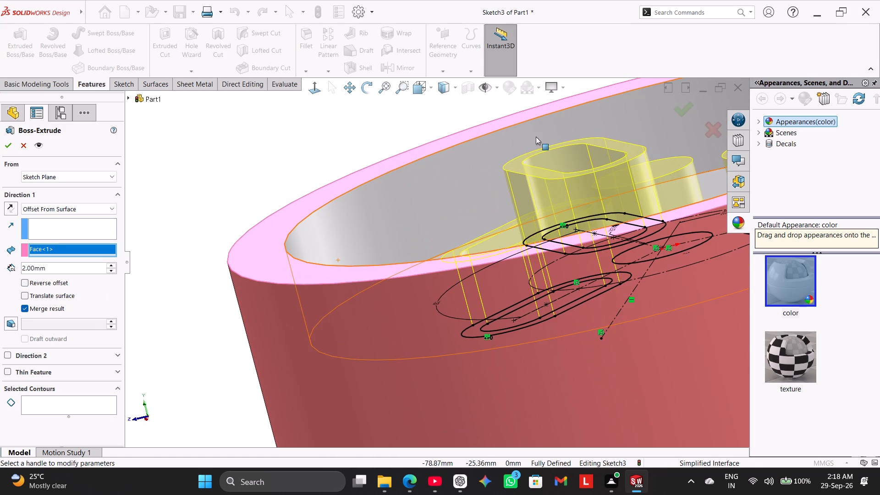
click(3, 148)
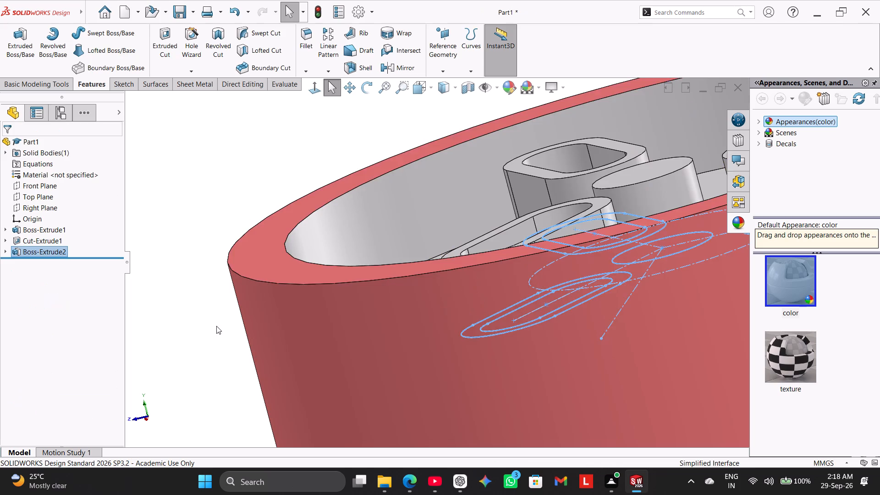
Examine the extruded slot bosses and central boss inside the recess, starting from the isometric view.
scroll(221, 326, up, 4)
middle_drag(233, 323, 256, 369)
right_drag(208, 347, 286, 278)
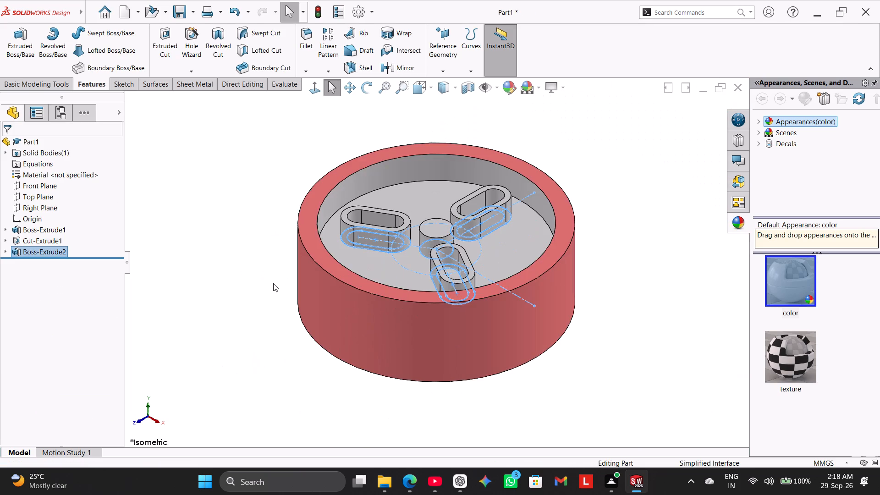
middle_drag(594, 242, 568, 258)
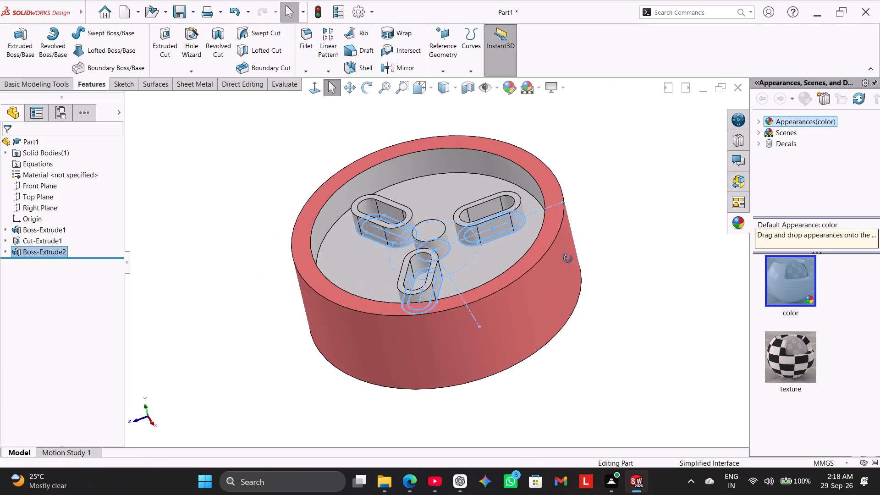
middle_drag(568, 258, 576, 279)
scroll(459, 277, down, 2)
click(163, 234)
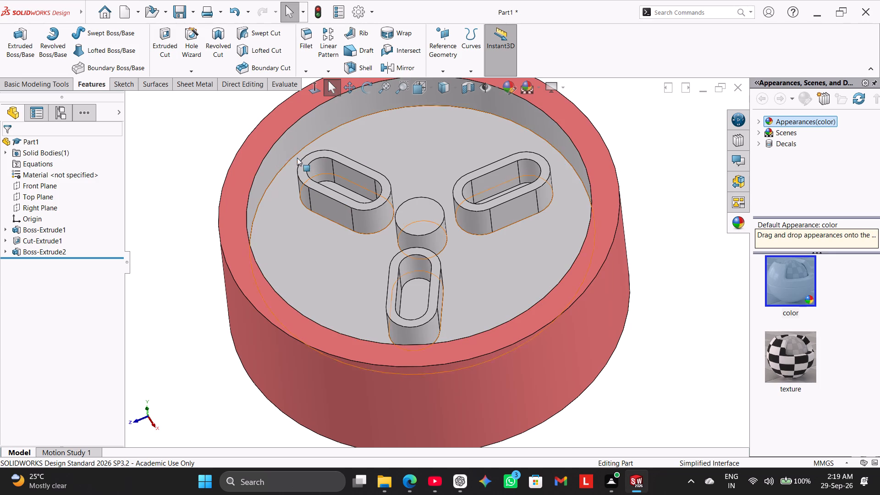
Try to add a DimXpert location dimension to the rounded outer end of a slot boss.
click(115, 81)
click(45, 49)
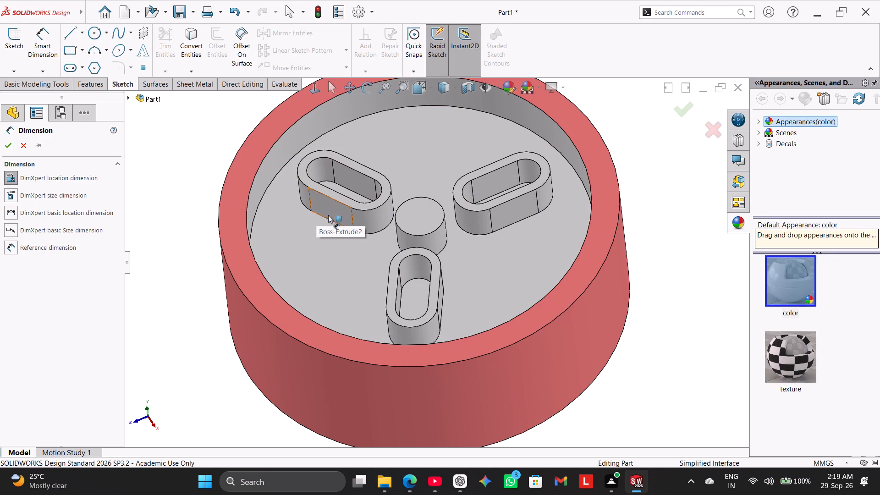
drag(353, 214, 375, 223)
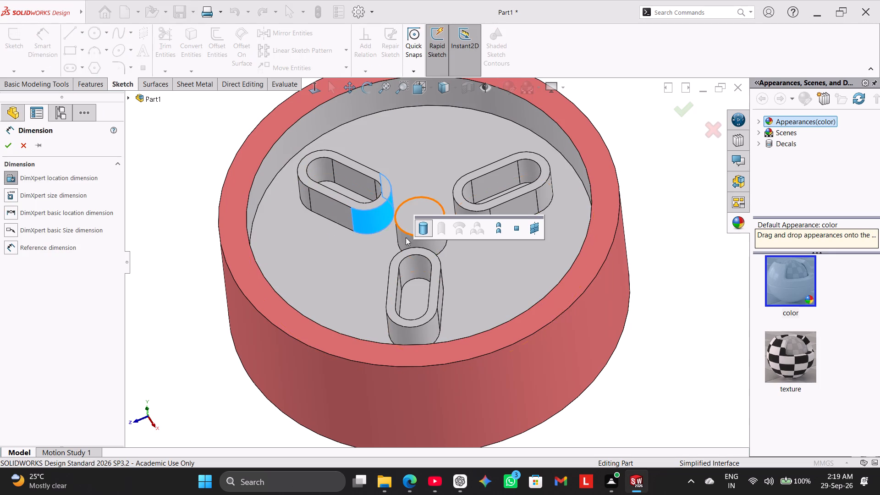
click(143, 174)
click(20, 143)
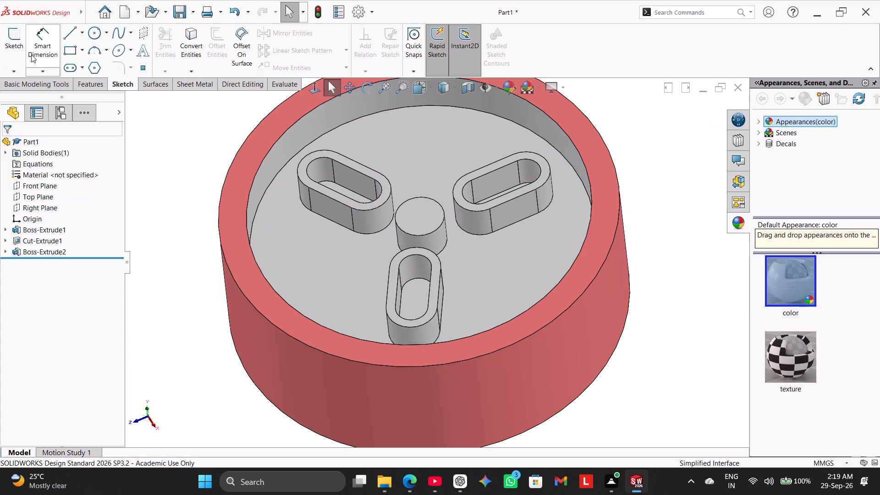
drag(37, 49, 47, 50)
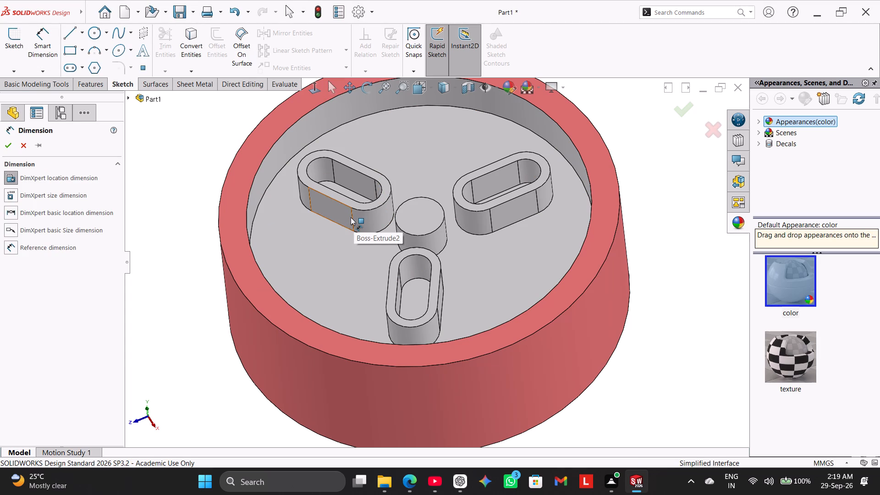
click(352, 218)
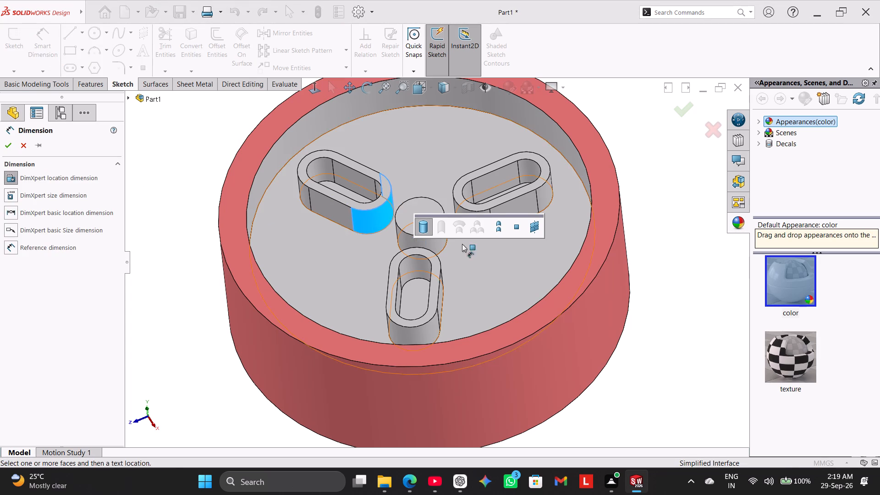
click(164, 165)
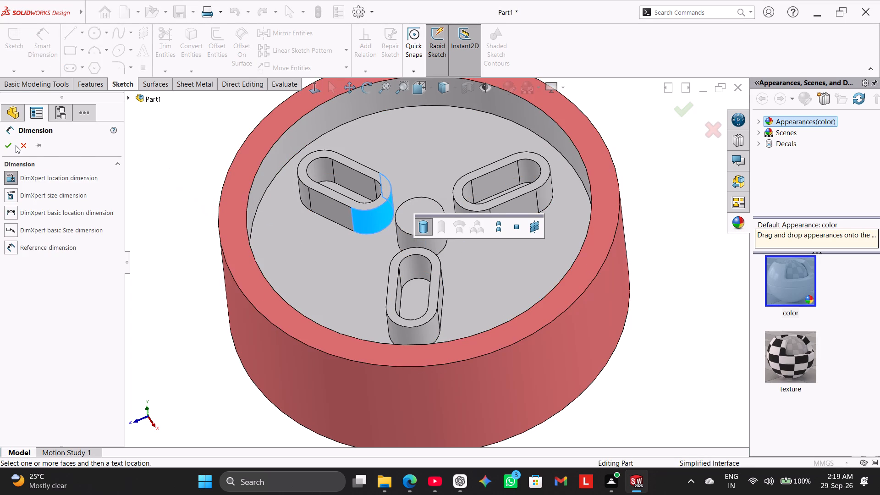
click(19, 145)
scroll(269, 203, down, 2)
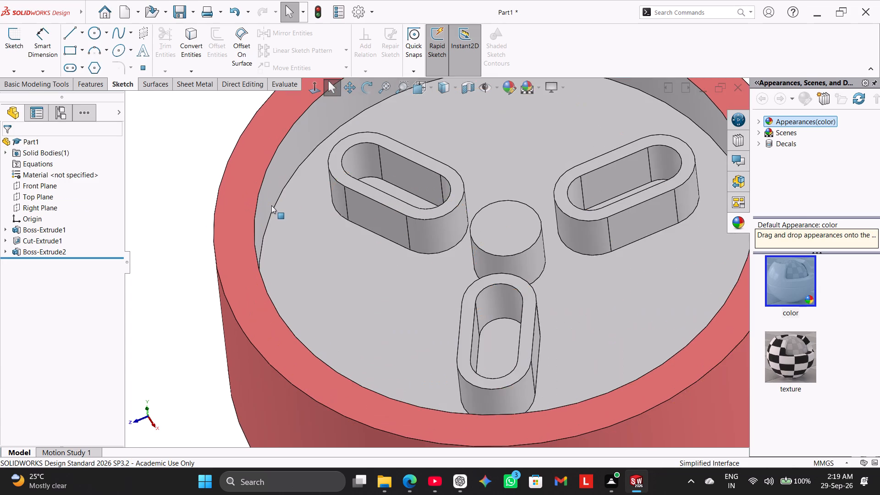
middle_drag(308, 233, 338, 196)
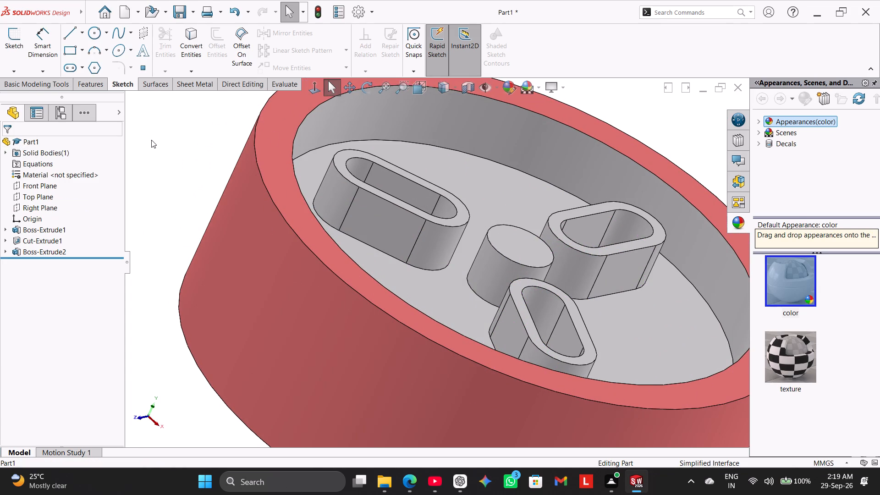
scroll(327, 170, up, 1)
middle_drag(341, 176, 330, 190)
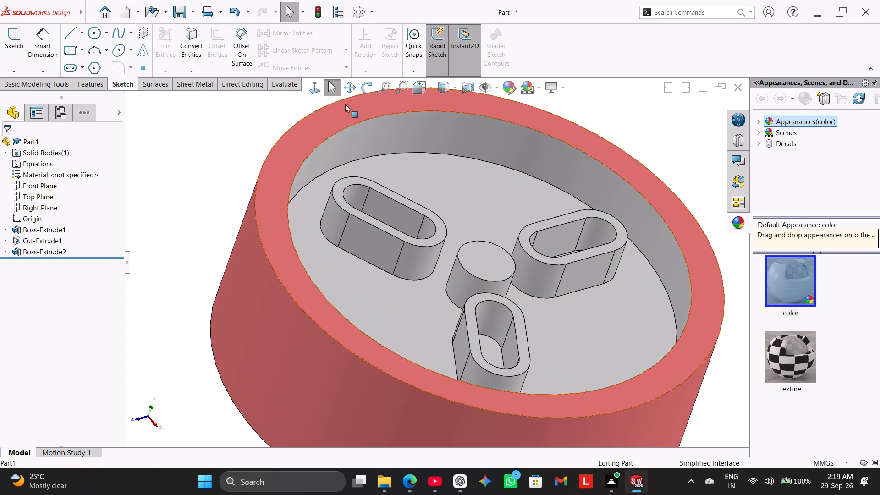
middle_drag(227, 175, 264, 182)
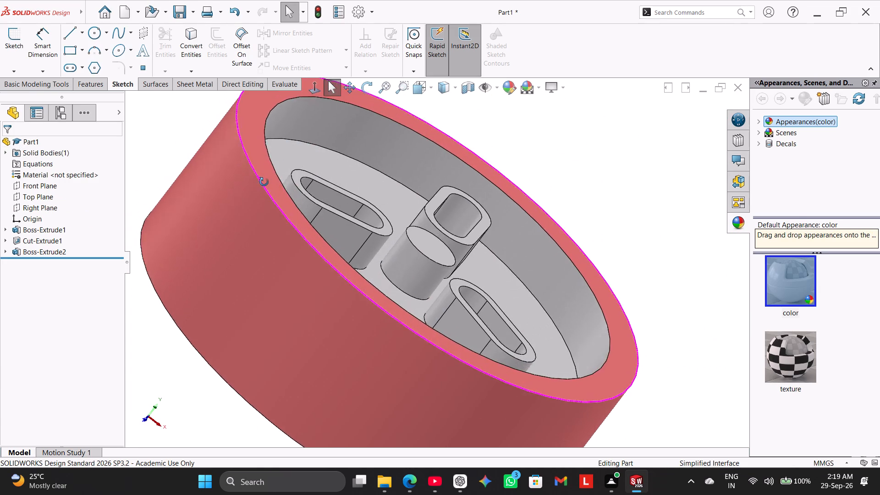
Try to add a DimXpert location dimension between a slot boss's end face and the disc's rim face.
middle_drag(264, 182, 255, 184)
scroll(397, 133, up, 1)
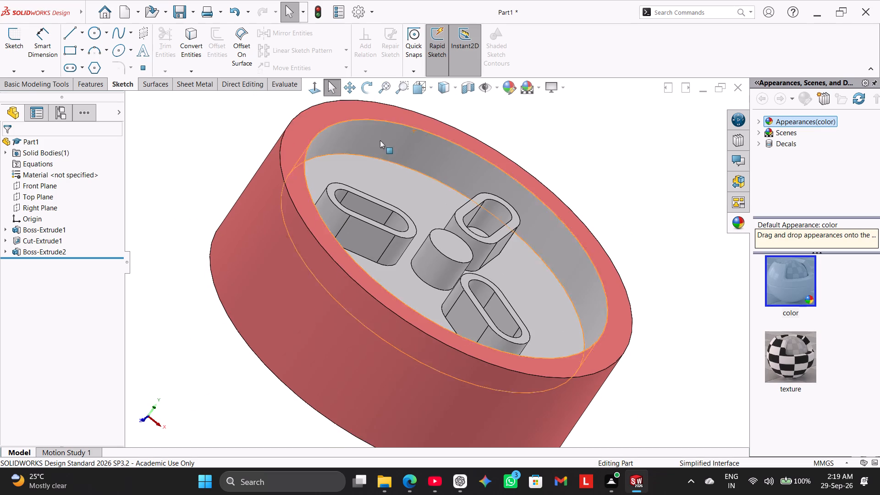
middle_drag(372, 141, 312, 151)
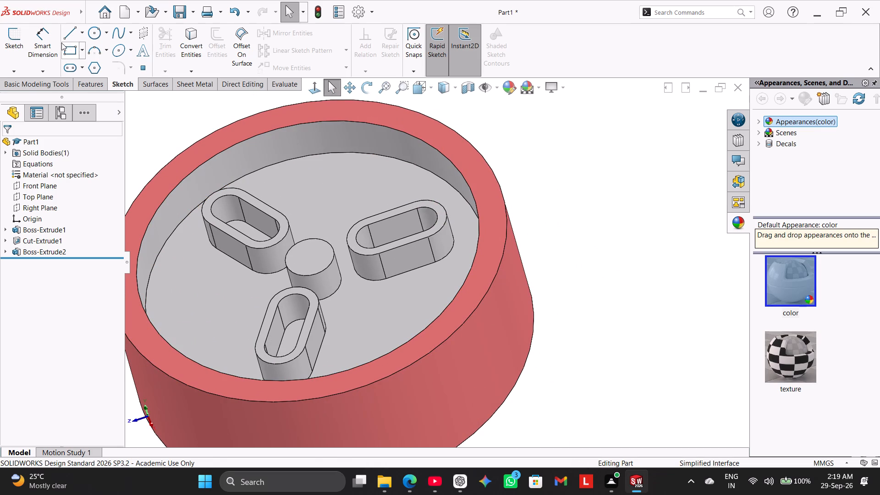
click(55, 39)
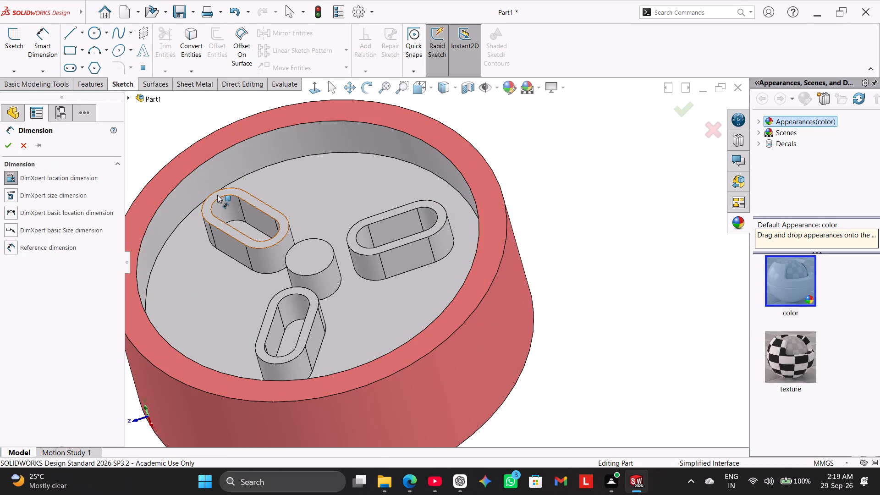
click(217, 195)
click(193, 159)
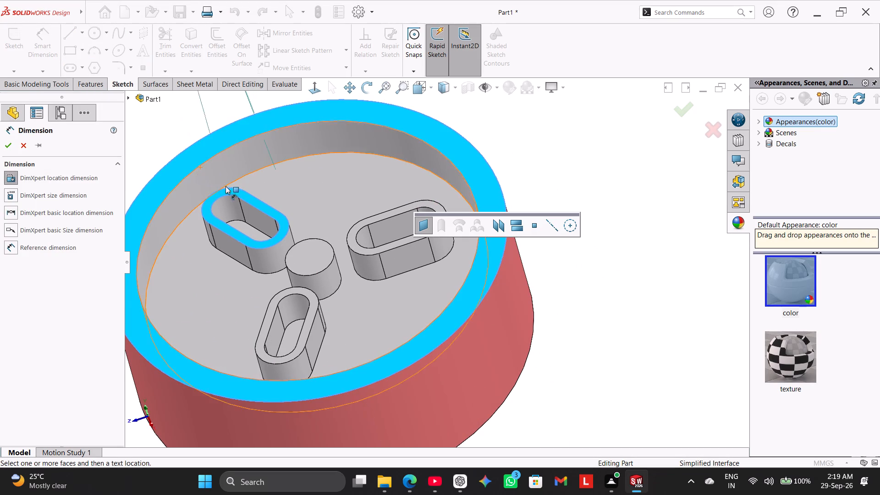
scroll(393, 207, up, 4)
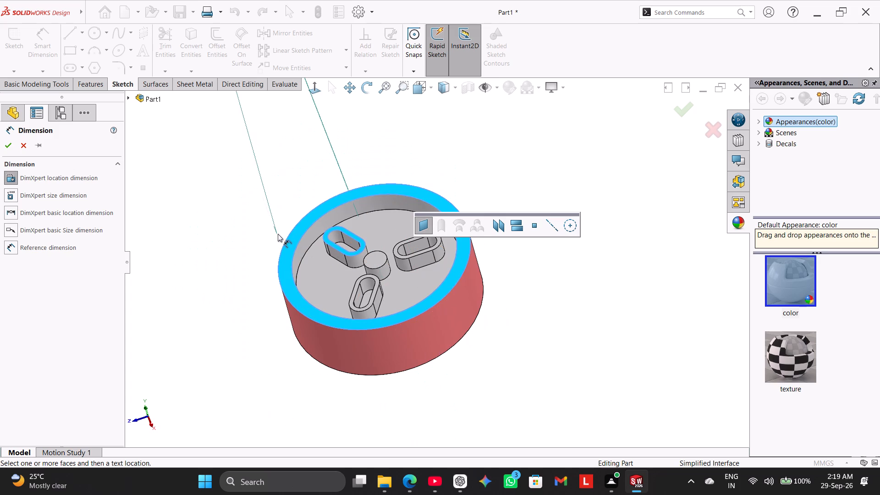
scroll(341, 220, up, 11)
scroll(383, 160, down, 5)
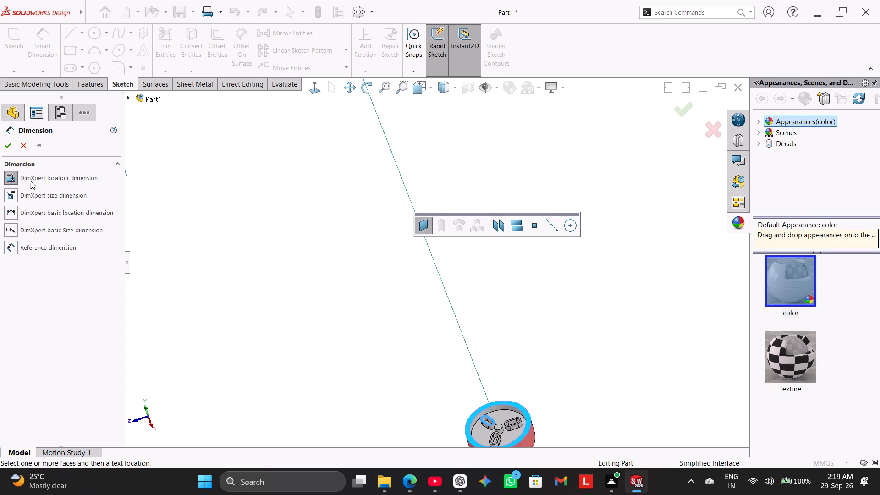
Measure the distance from the slot boss's end face to the rim face with a reference dimension.
click(35, 245)
scroll(255, 252, up, 2)
scroll(438, 289, down, 3)
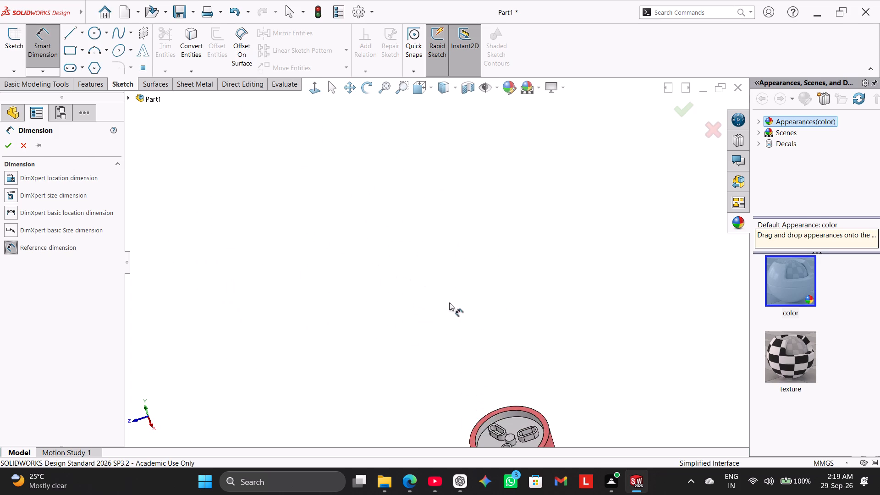
scroll(492, 338, up, 4)
scroll(479, 341, down, 12)
scroll(414, 263, down, 1)
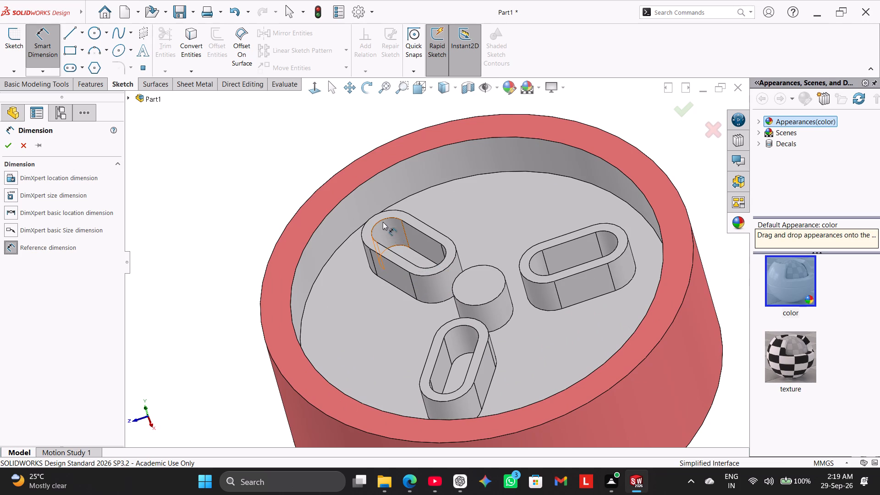
click(378, 216)
click(335, 192)
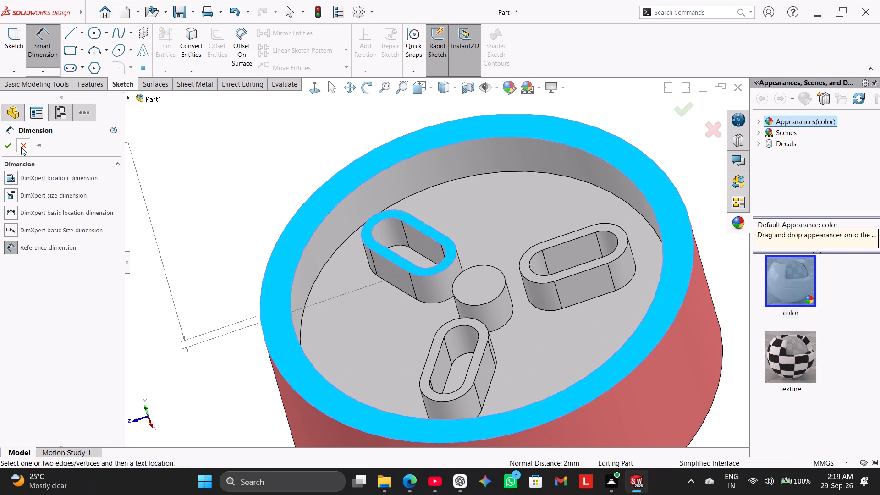
click(46, 59)
Measure the height of the slot boss above the recess floor with a reference dimension, and clear the selection.
click(46, 52)
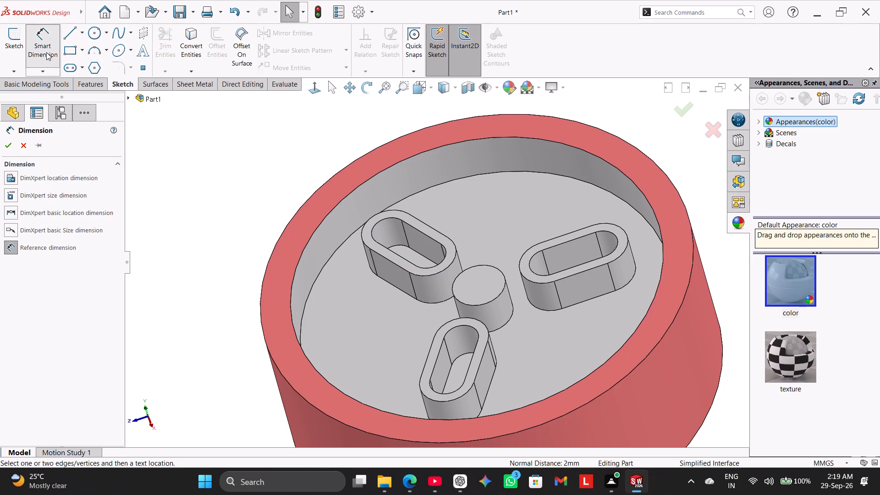
click(374, 299)
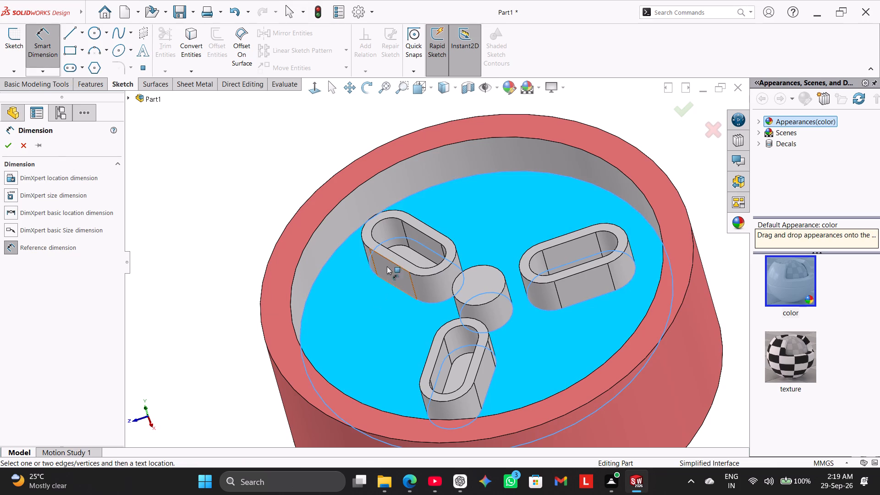
click(393, 257)
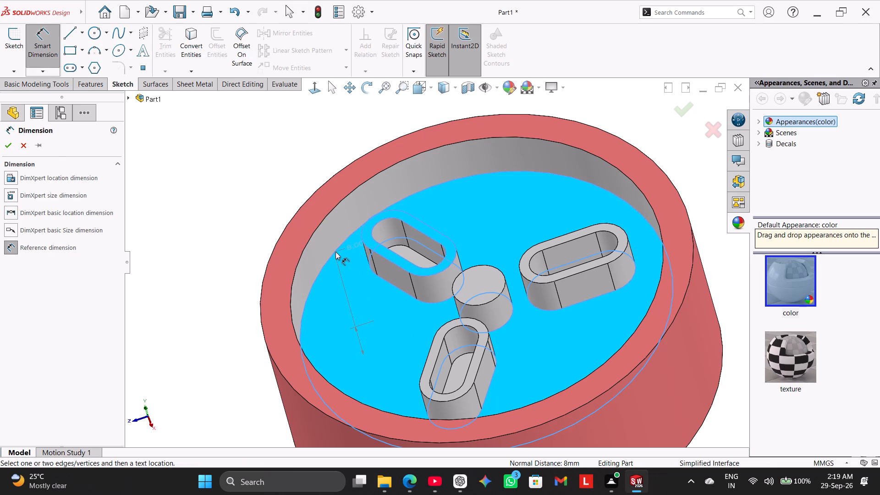
click(18, 148)
click(204, 275)
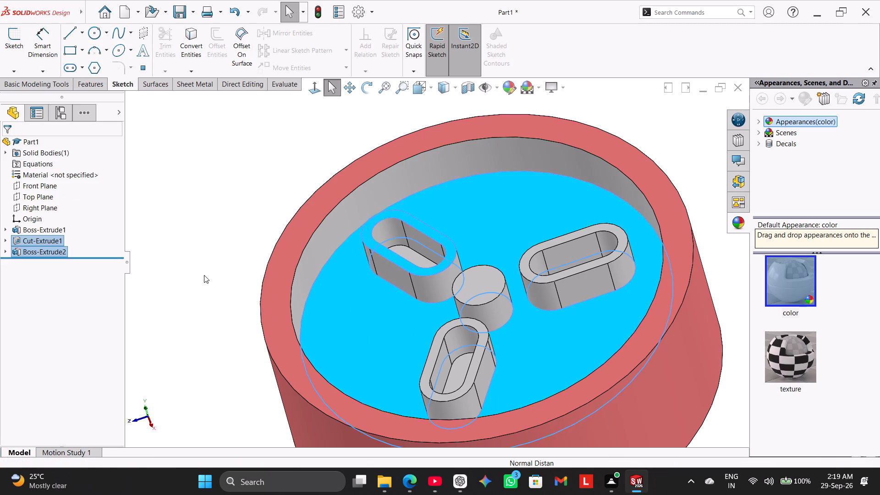
Open the extrusion of the slot bosses and central boss for editing, ready to choose its sketch contours.
right_drag(198, 289, 294, 207)
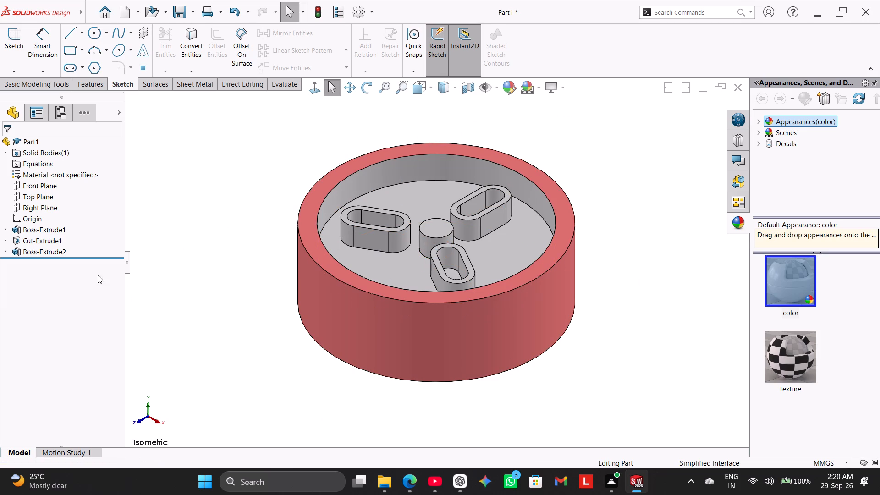
right_click(61, 252)
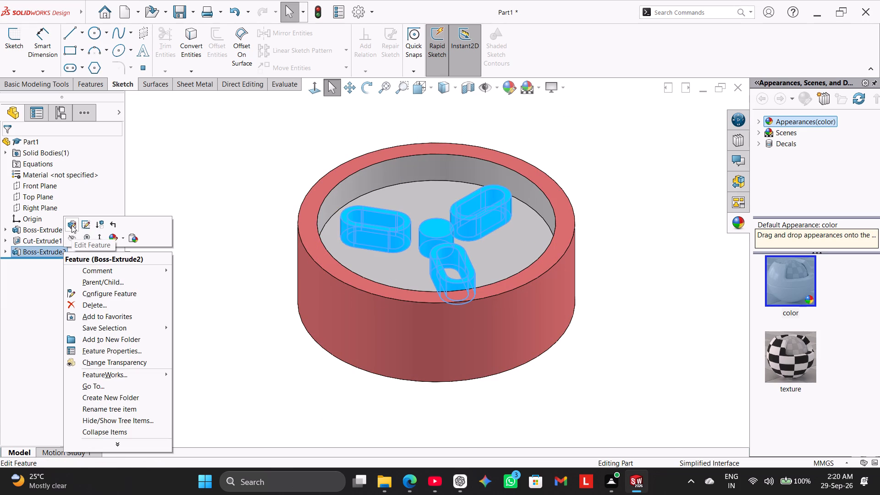
click(71, 225)
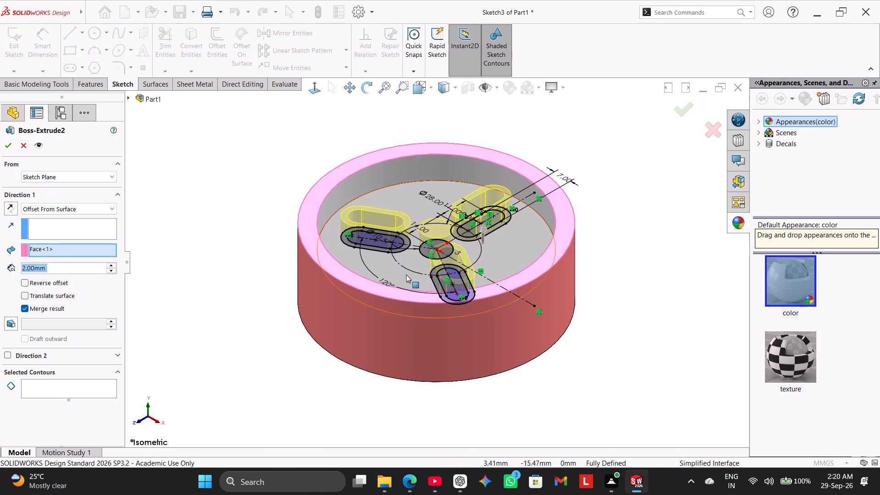
middle_drag(355, 315, 348, 368)
click(103, 384)
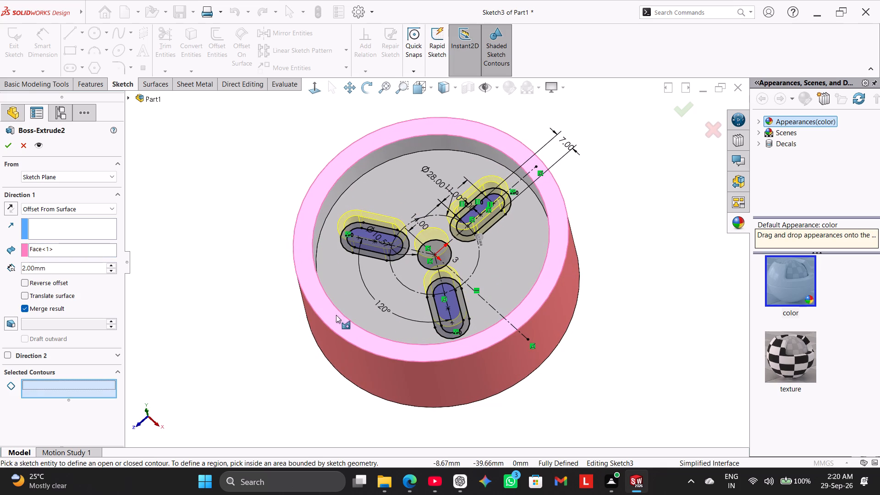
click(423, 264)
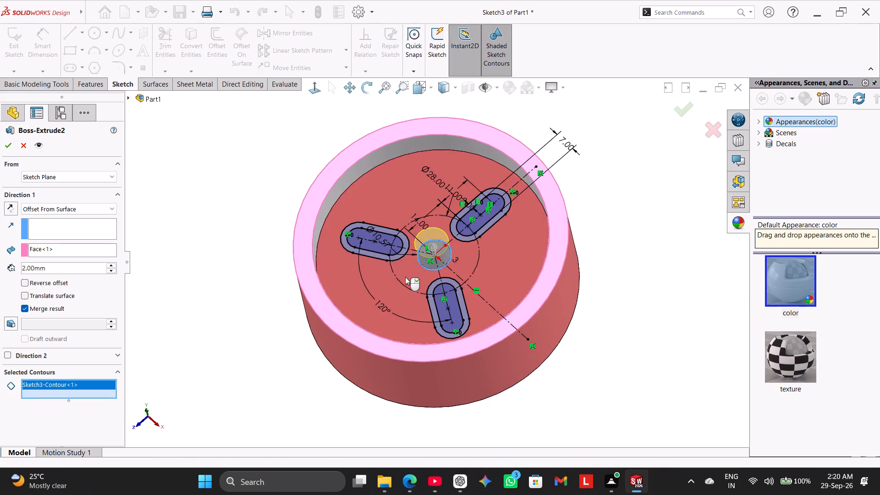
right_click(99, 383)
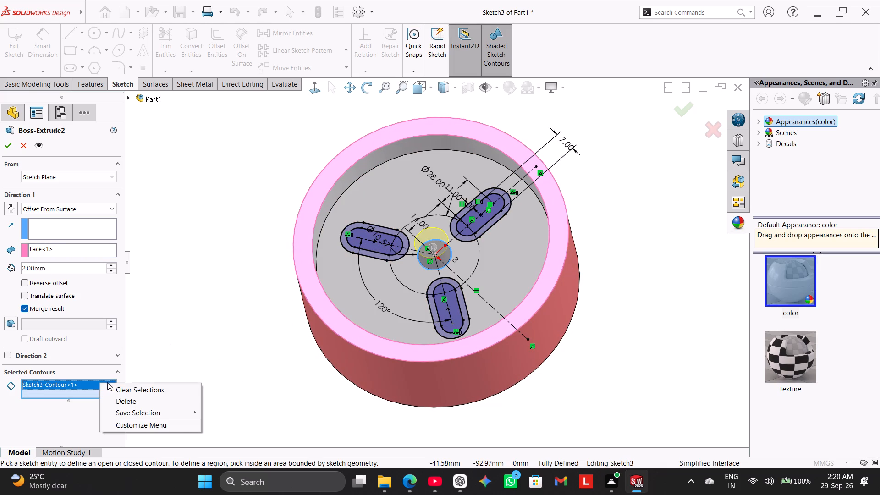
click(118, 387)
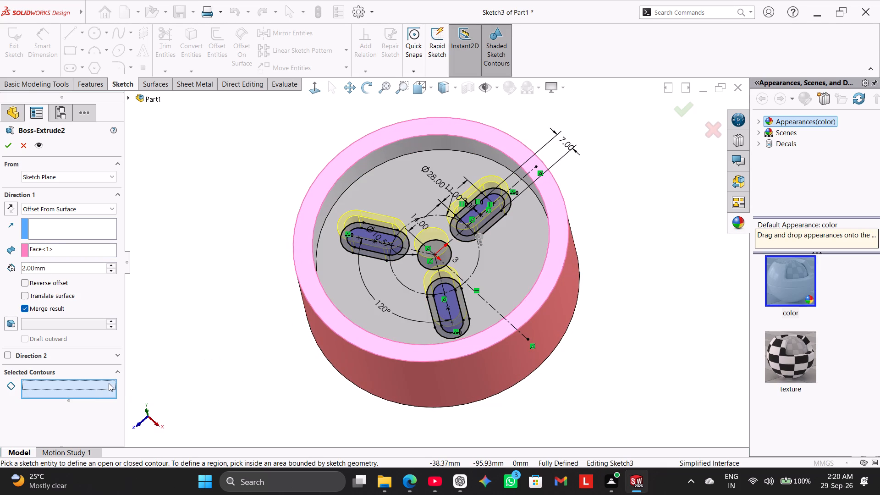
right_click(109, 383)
Restrict the extrusion to the outer and inner contours of the three hollow slots, leaving out the central circle, and accept it.
middle_drag(230, 346, 258, 379)
scroll(461, 330, down, 4)
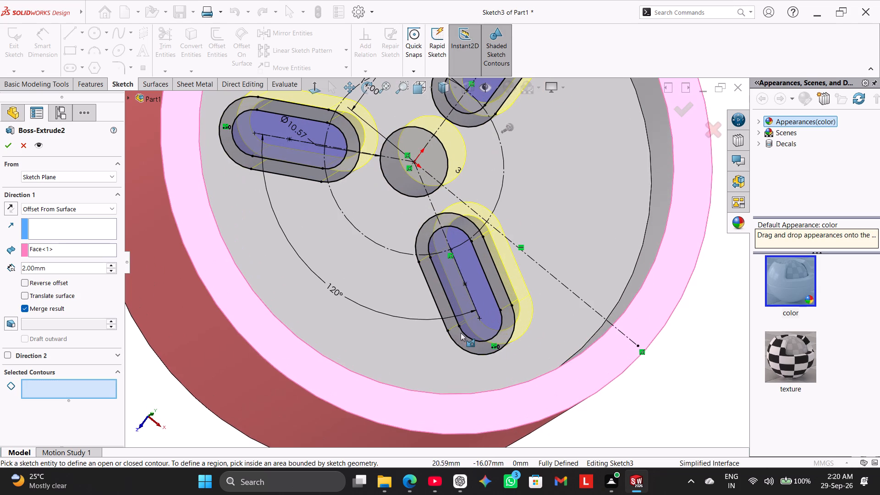
click(441, 312)
click(446, 295)
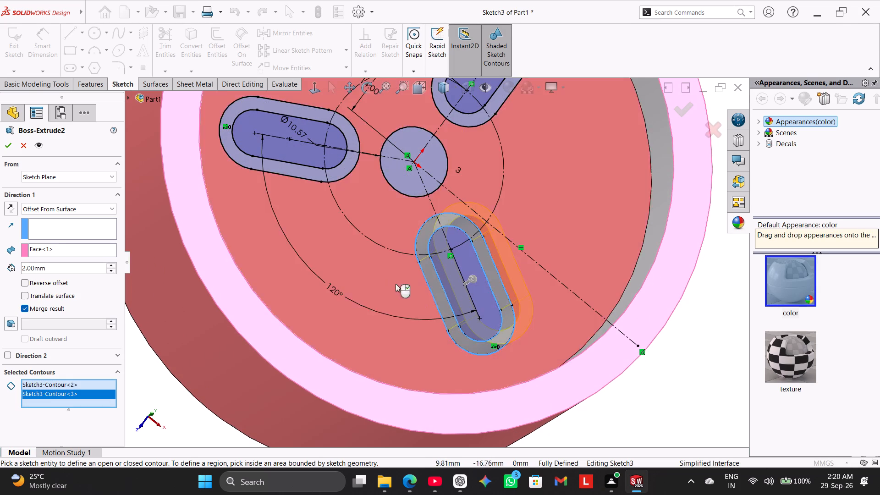
scroll(379, 269, up, 2)
click(330, 203)
click(333, 193)
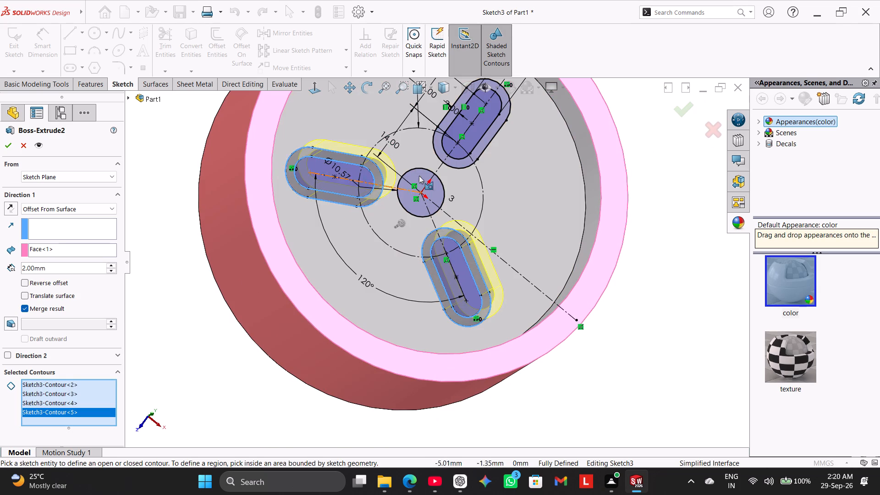
click(466, 165)
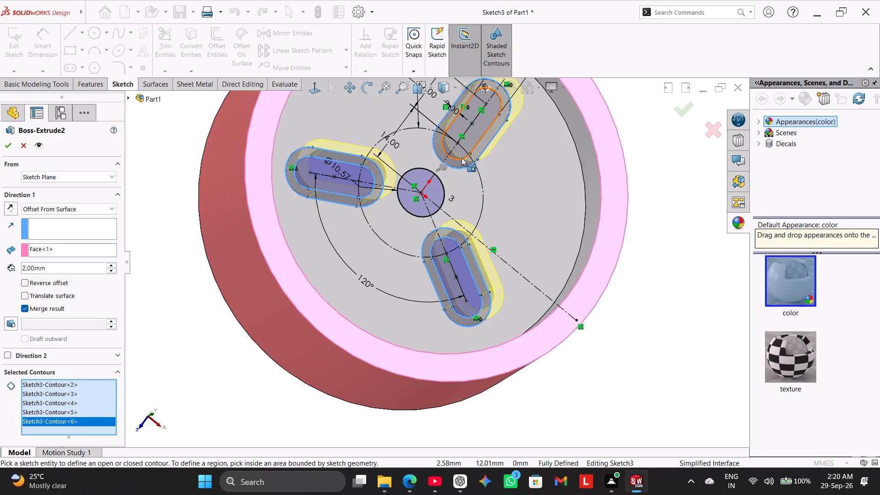
click(461, 158)
click(5, 148)
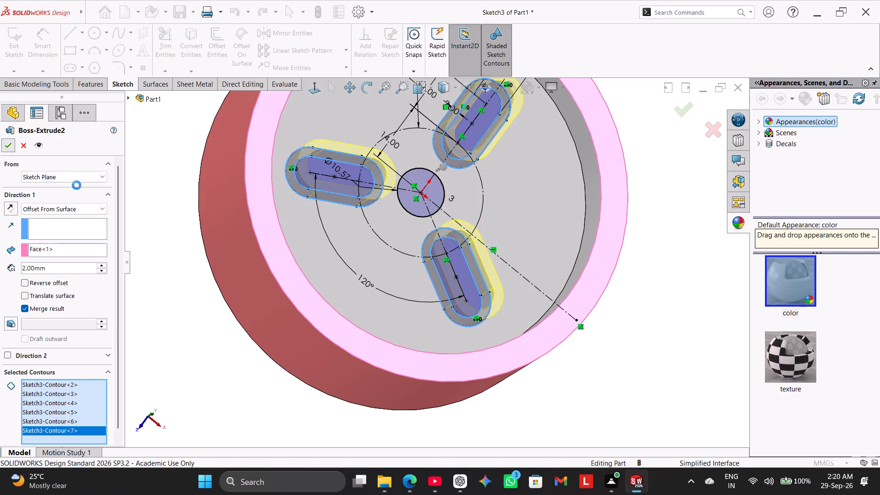
Start a new boss extrusion from Sketch3, the sketch shared with the hollow slot bosses, and clear its preselected contours.
middle_drag(228, 302, 203, 297)
middle_drag(170, 308, 165, 303)
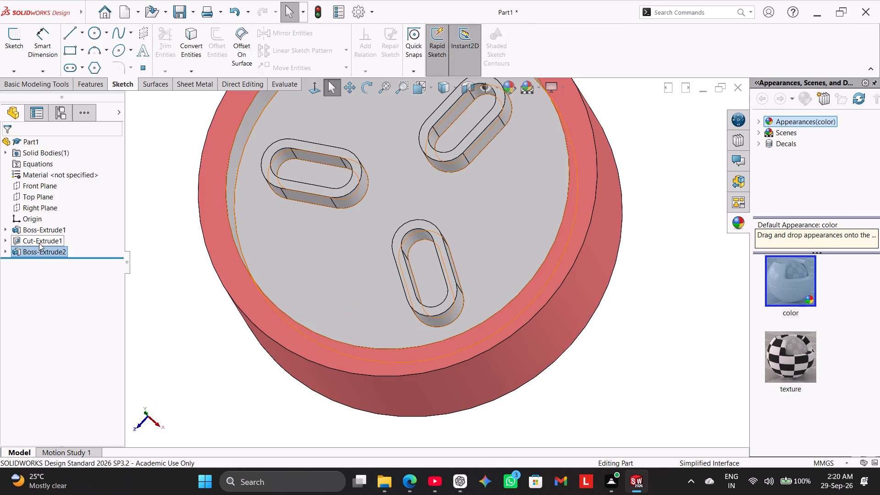
click(5, 250)
click(28, 260)
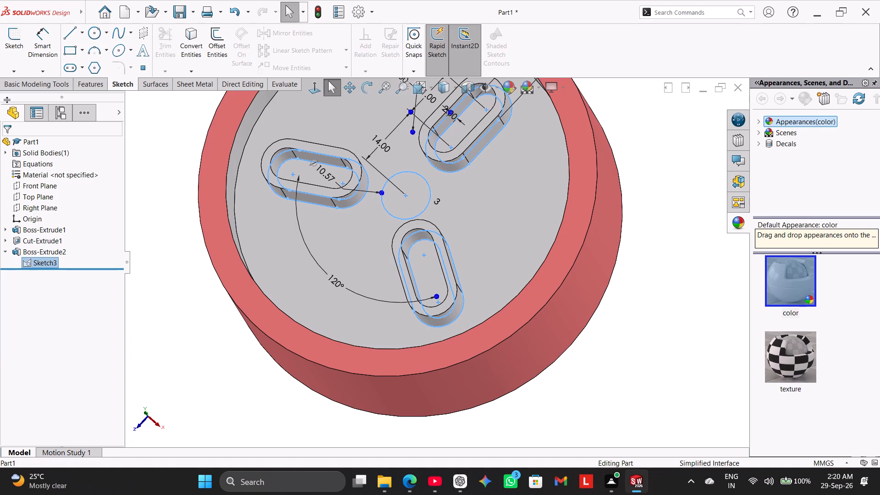
click(89, 85)
click(25, 53)
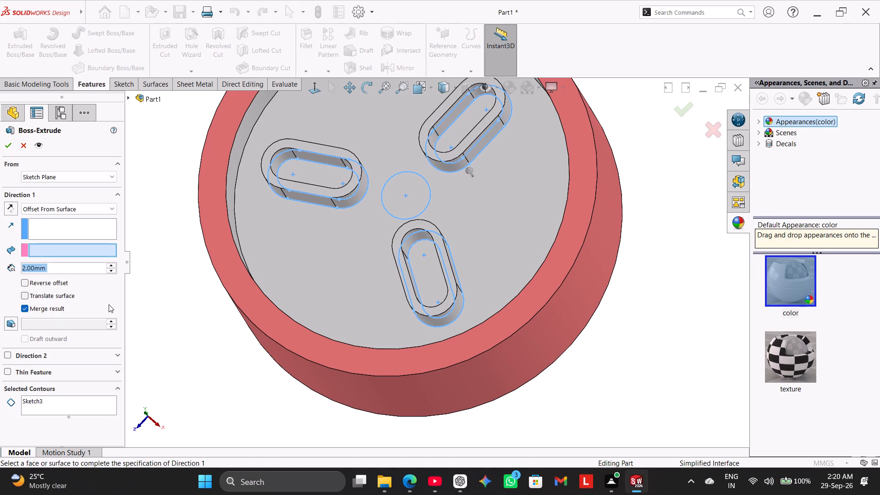
right_click(47, 403)
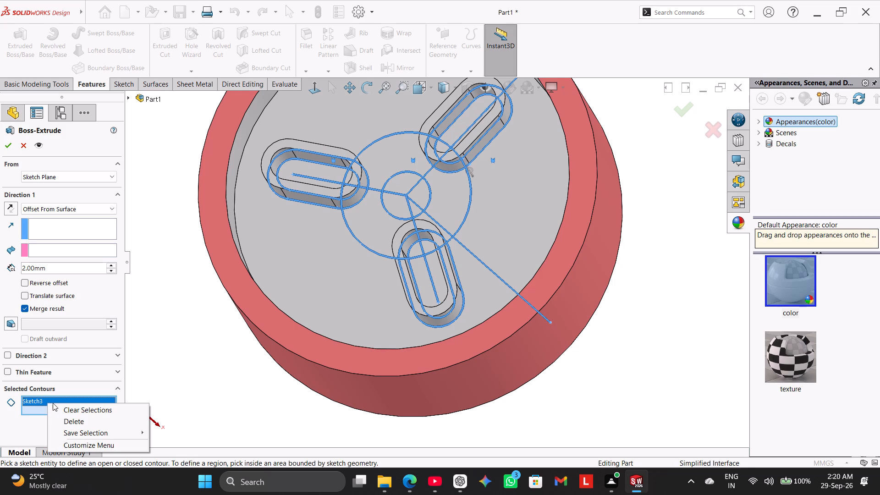
click(63, 407)
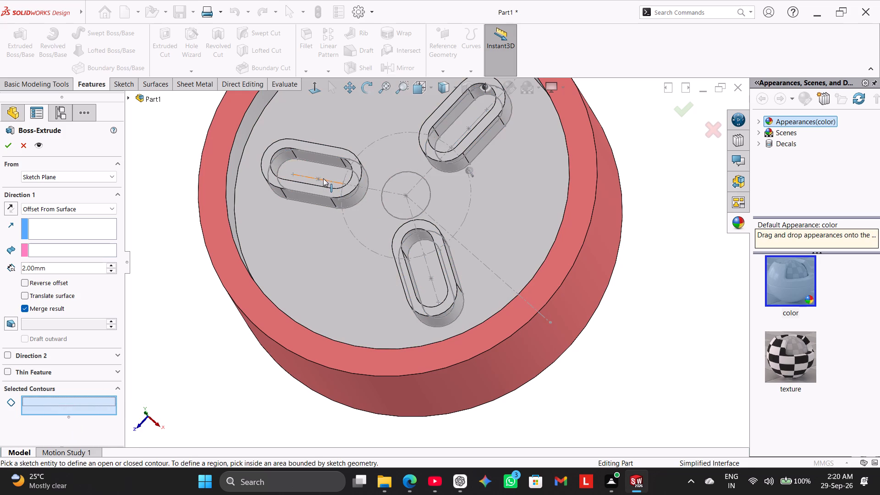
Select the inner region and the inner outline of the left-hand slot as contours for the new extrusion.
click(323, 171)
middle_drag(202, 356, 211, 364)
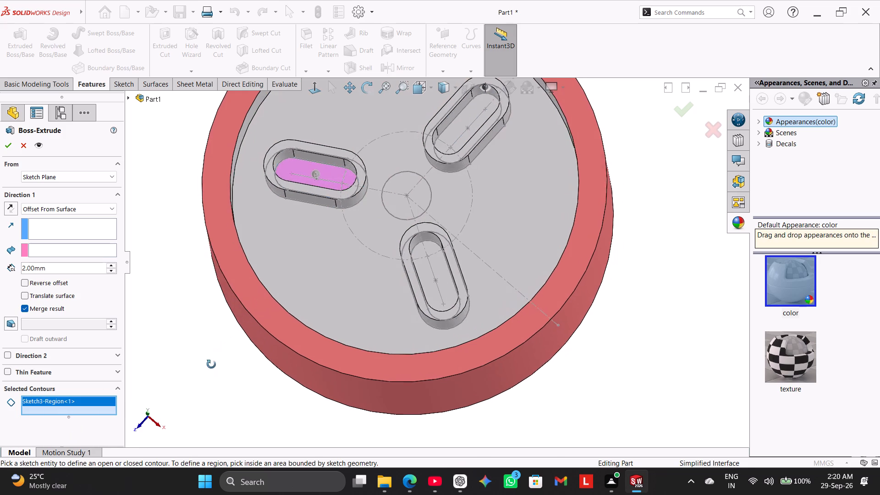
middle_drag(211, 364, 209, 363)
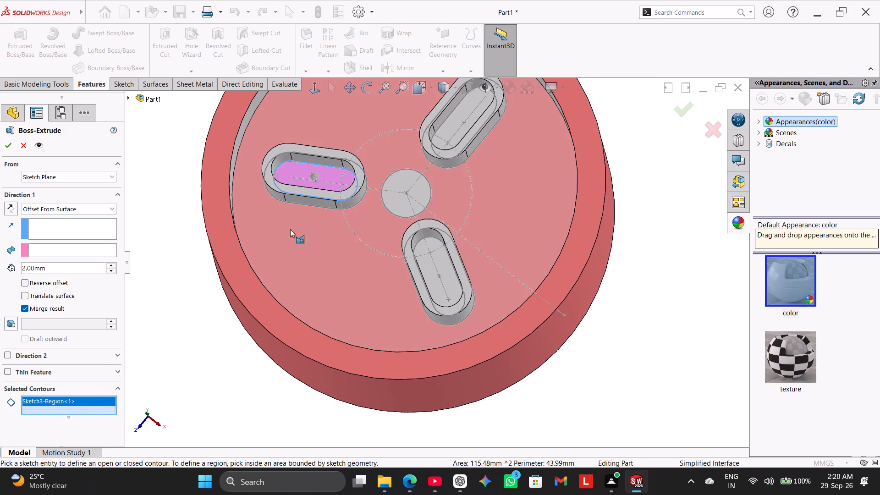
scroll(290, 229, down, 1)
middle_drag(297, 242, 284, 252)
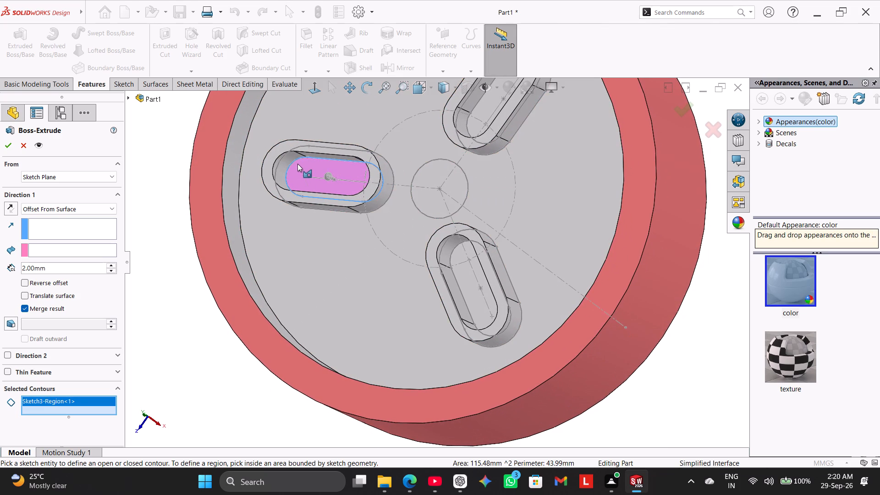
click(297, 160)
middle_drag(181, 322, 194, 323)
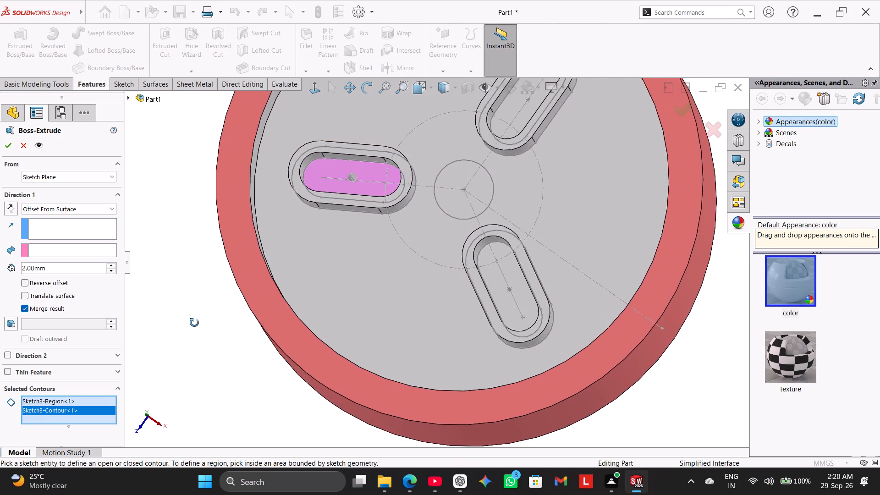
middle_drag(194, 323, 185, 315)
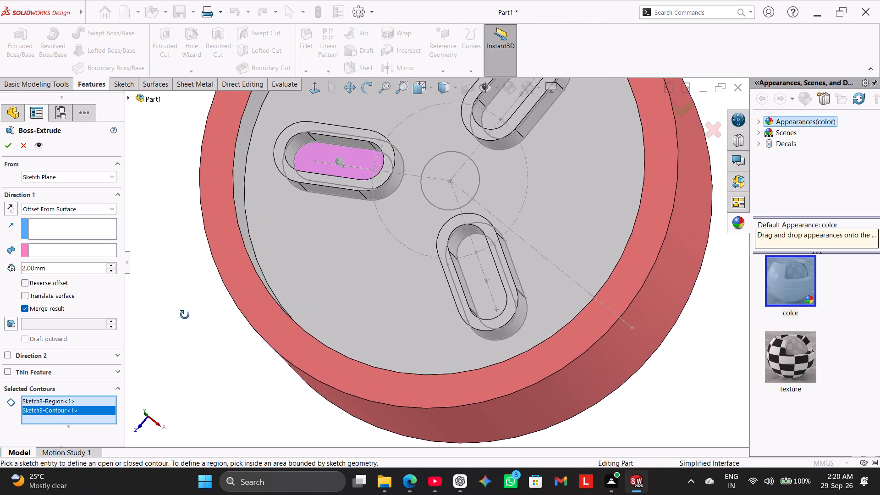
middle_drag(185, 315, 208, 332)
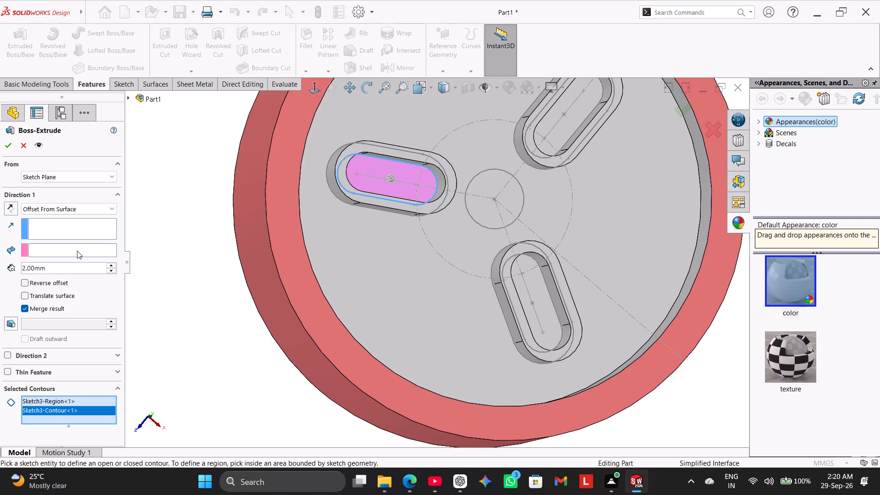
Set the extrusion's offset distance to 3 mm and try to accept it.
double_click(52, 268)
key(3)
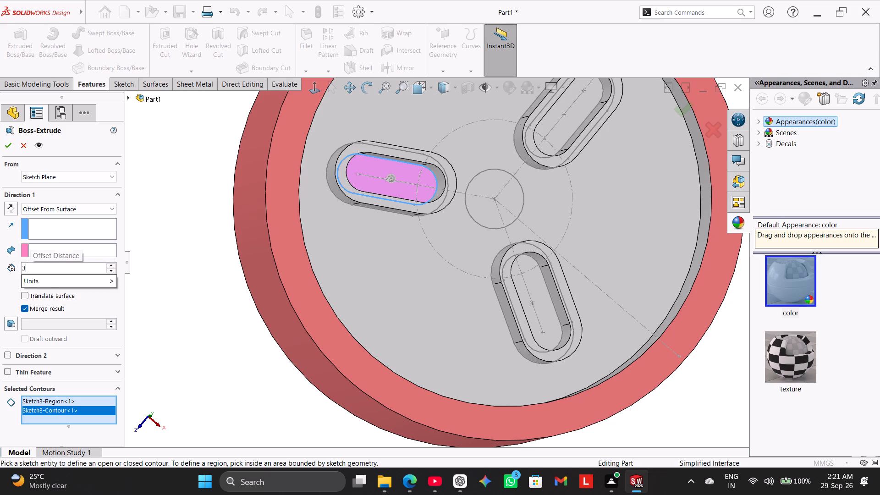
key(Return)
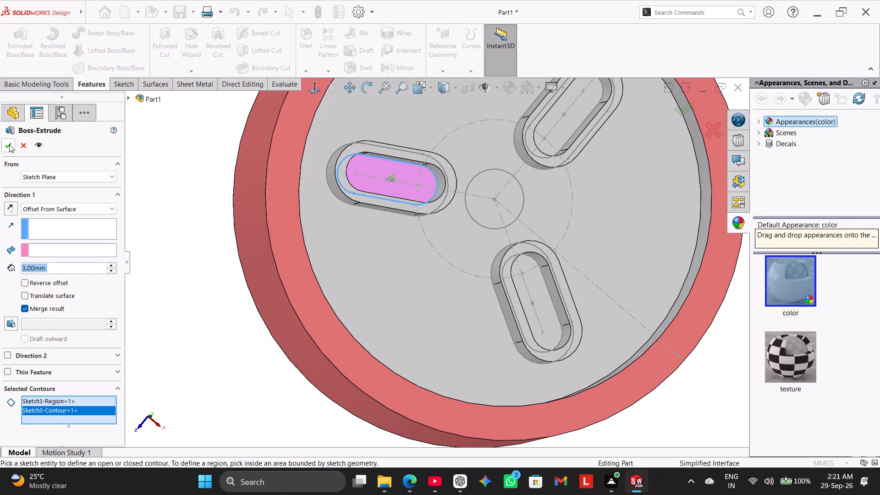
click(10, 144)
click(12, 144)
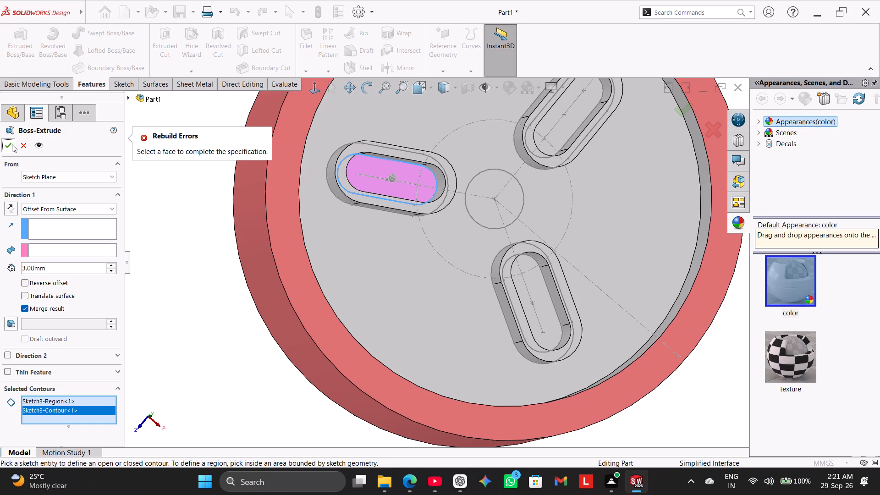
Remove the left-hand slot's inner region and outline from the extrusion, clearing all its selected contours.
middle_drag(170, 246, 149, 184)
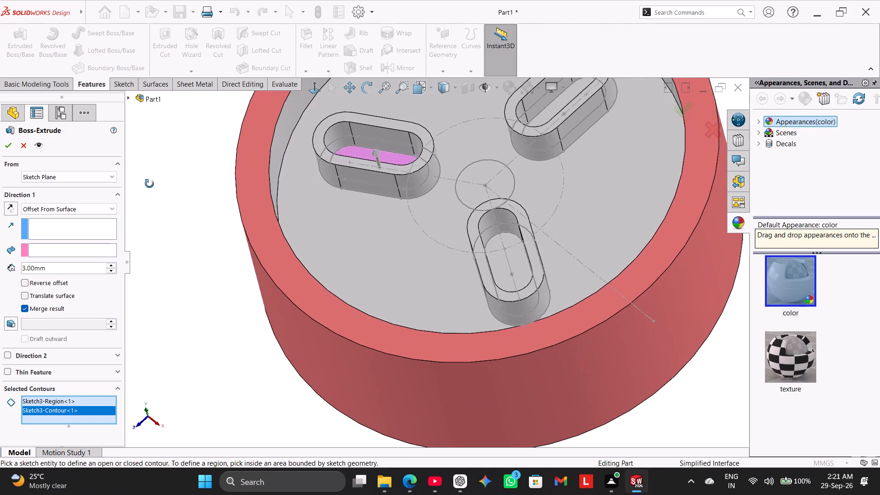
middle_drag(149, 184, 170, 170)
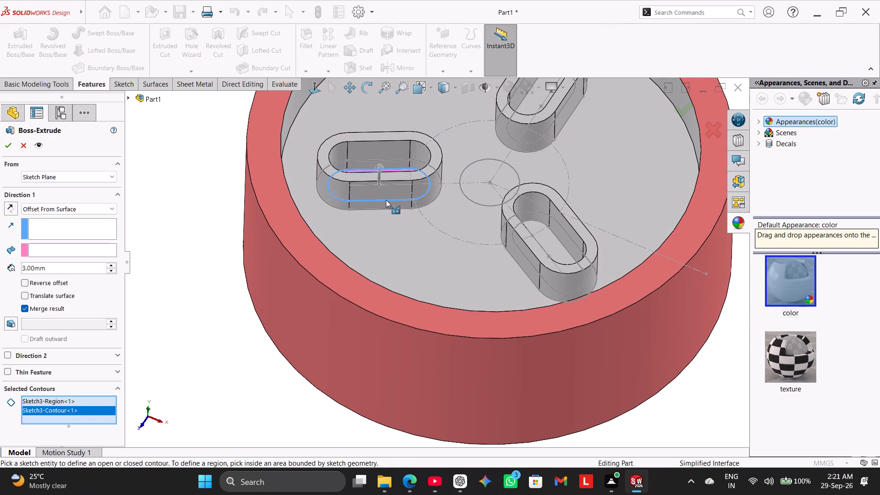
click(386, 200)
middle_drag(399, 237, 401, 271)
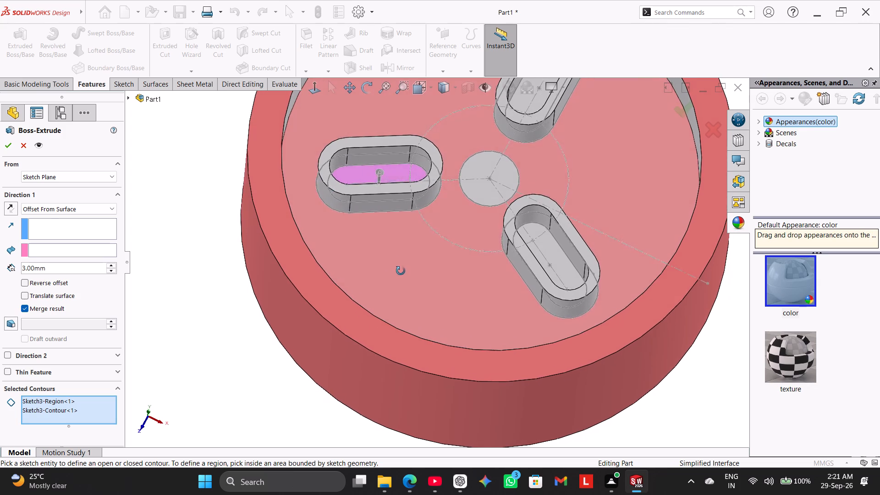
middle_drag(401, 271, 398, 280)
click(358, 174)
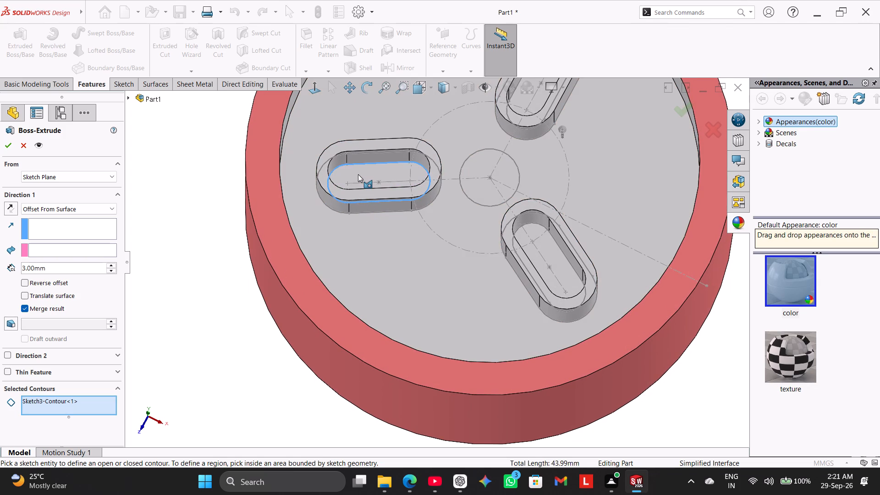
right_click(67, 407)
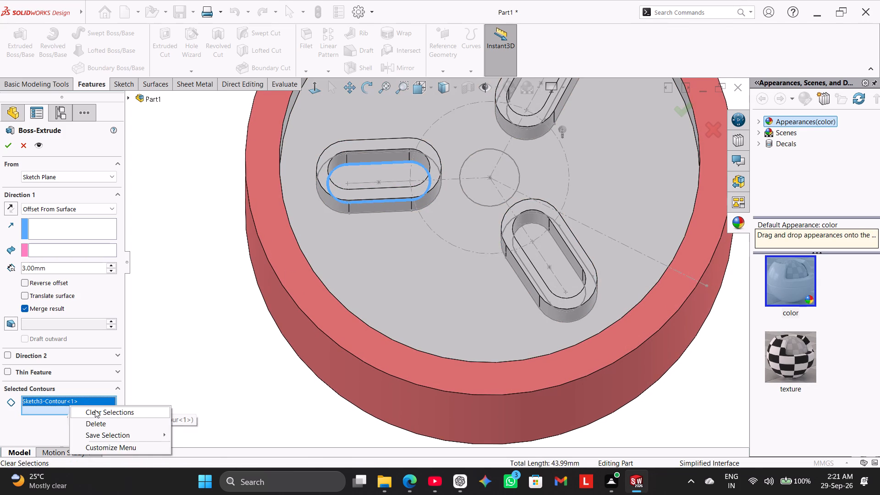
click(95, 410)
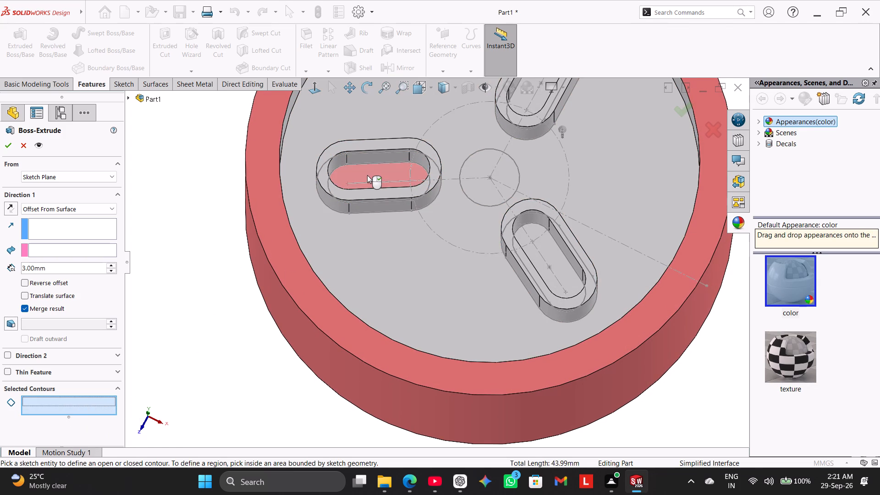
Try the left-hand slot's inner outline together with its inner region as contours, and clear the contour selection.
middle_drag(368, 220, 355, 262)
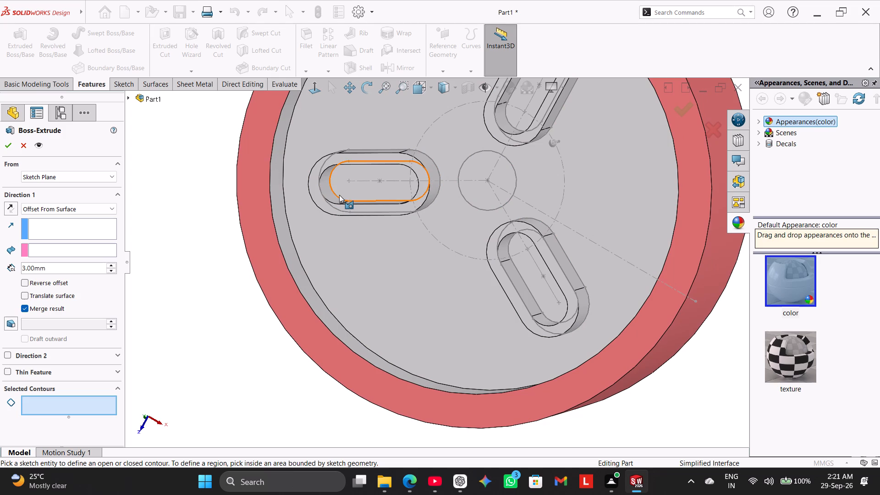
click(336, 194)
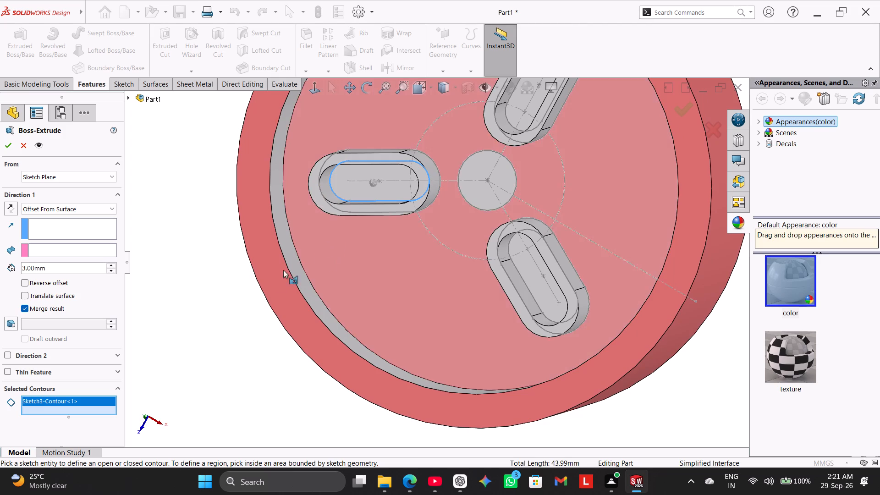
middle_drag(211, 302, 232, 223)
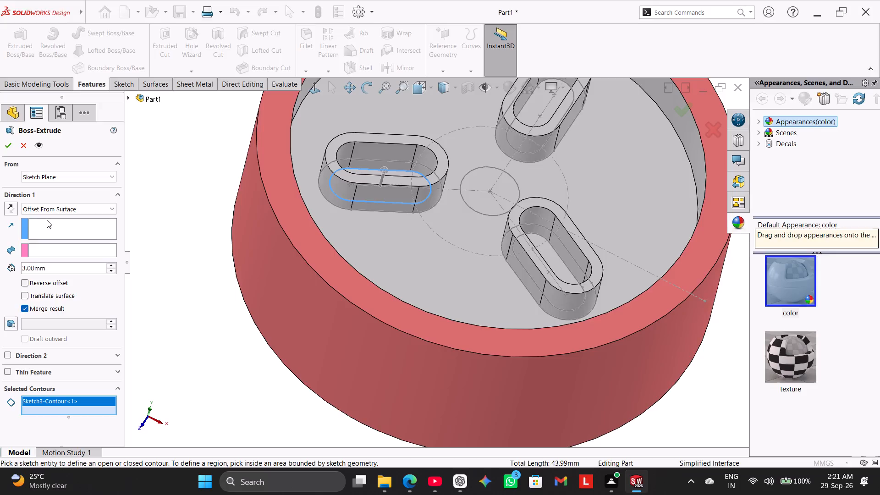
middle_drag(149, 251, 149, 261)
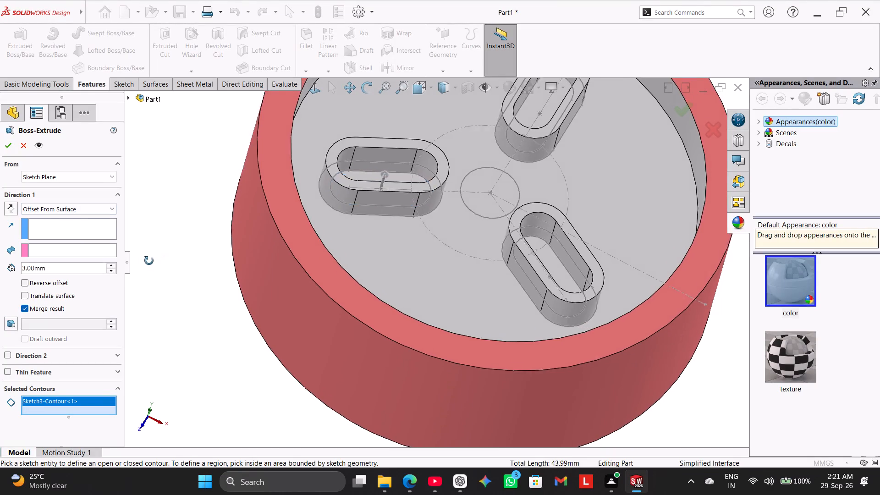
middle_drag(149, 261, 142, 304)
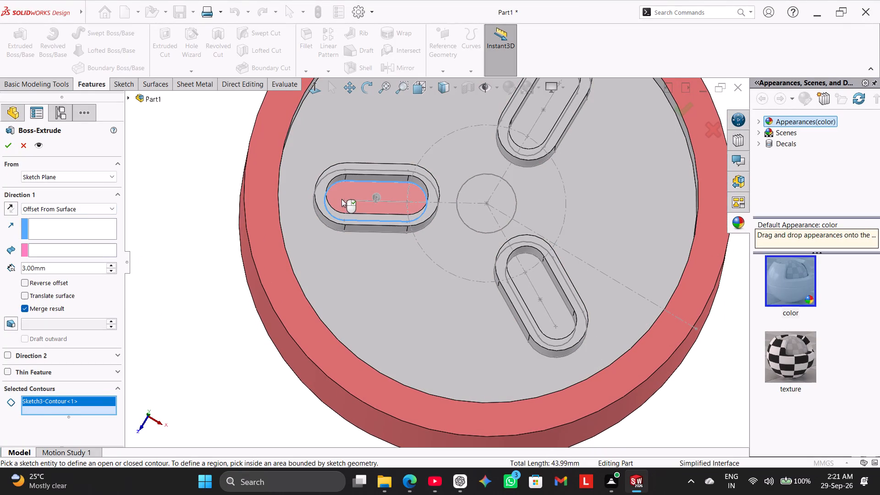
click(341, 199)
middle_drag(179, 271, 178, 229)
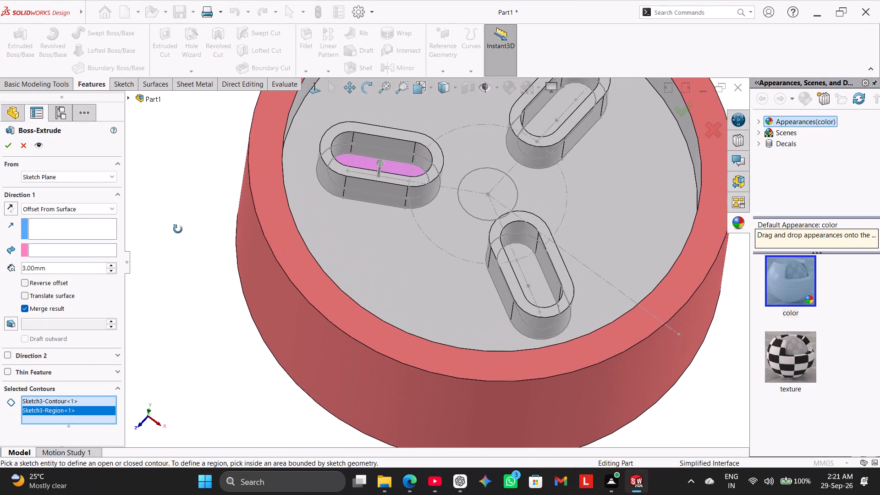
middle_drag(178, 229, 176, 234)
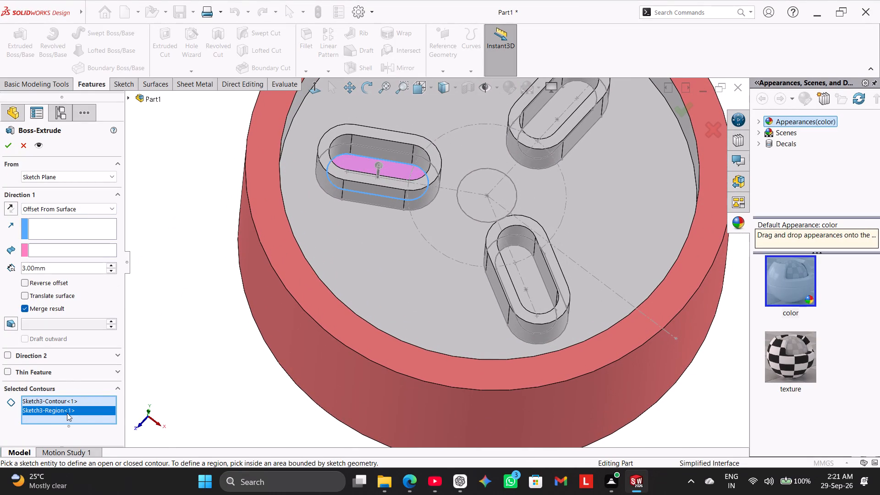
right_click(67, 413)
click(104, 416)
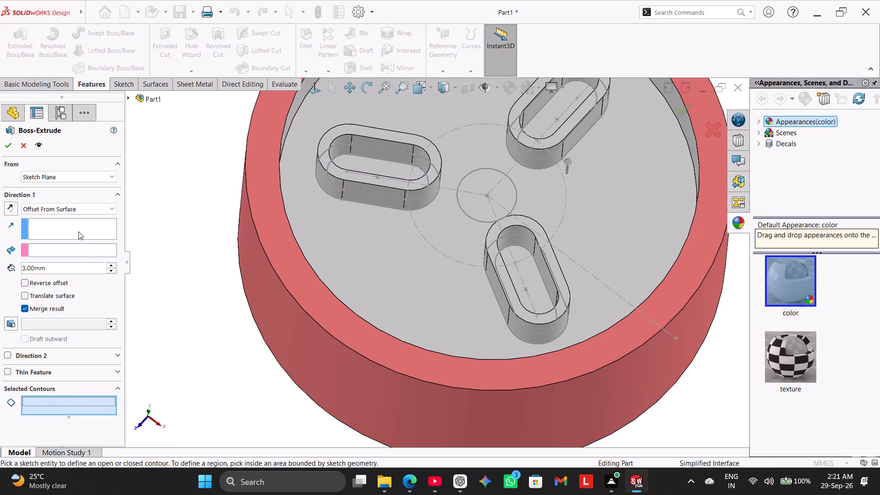
Use the floor face inside the left-hand slot as the extrusion direction reference and its inner outline as the contour.
click(78, 231)
click(357, 162)
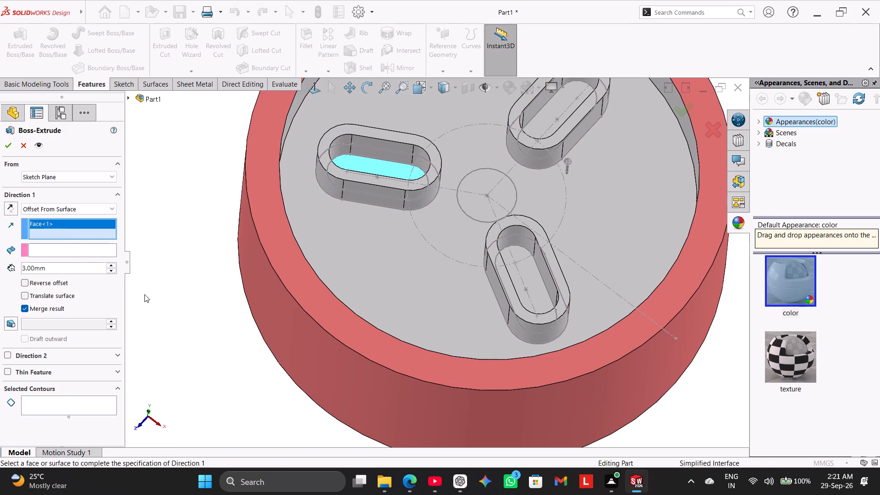
middle_drag(147, 294, 160, 278)
click(61, 402)
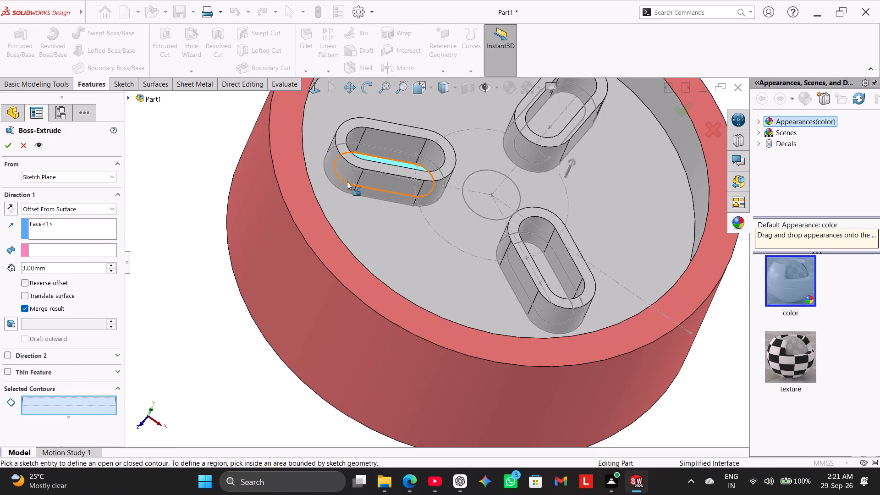
click(347, 182)
middle_drag(164, 251, 128, 196)
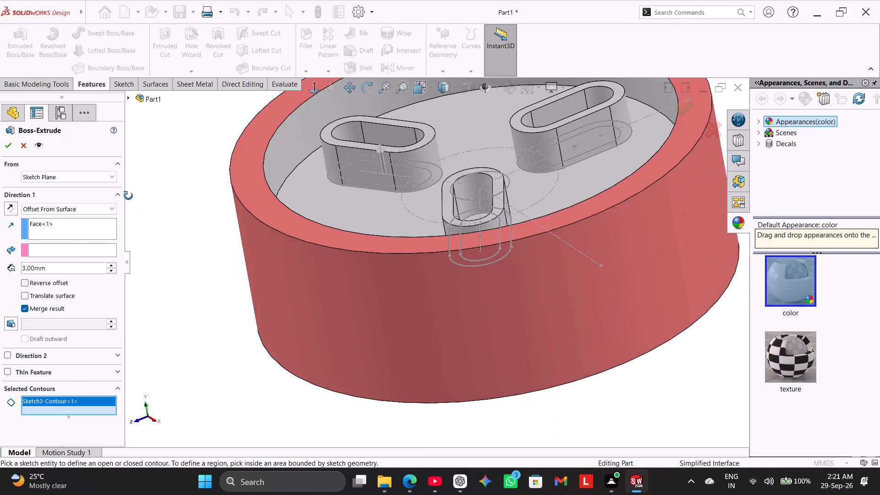
middle_drag(128, 196, 151, 257)
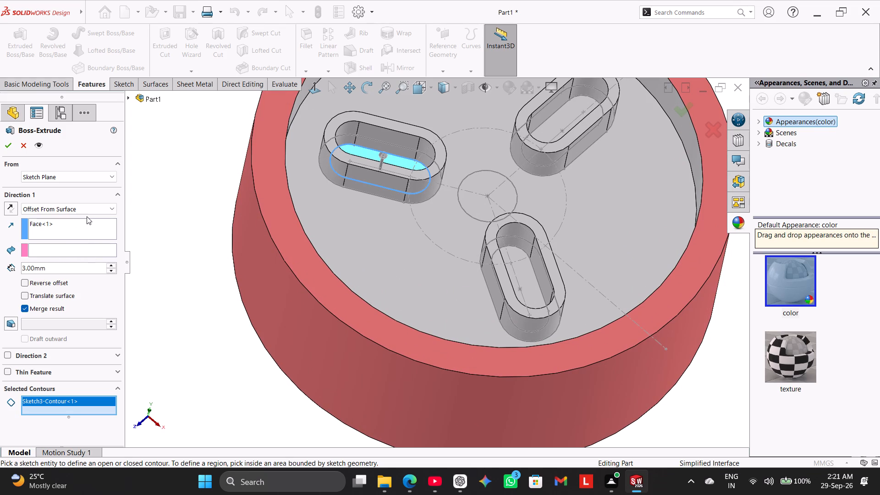
Try an offset distance of 6 mm for the extrusion, and set it to 3 mm instead.
double_click(82, 265)
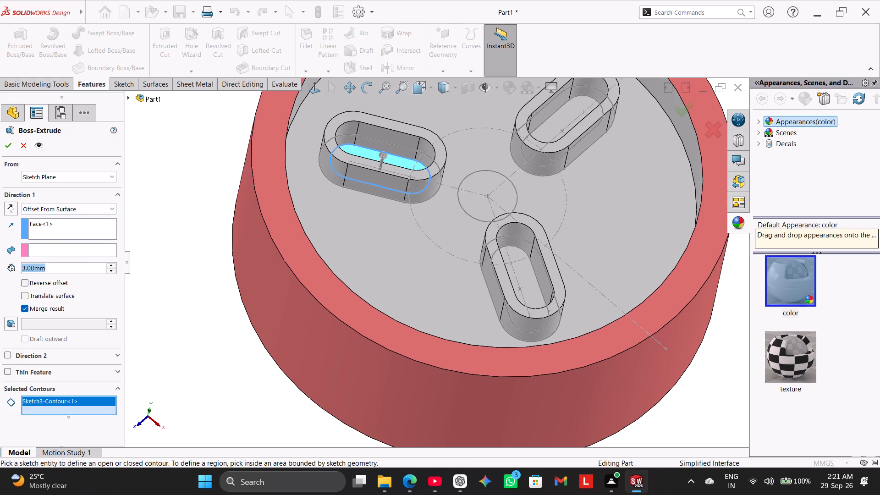
key(6)
key(Return)
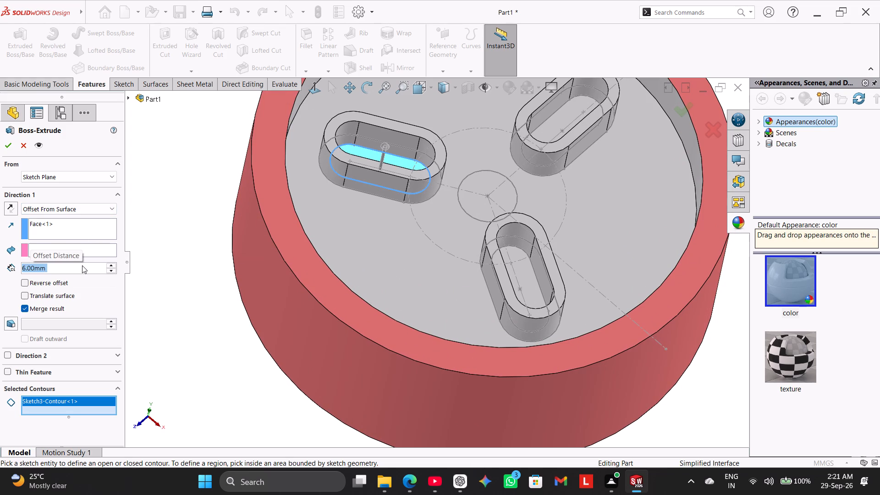
key(3)
key(Return)
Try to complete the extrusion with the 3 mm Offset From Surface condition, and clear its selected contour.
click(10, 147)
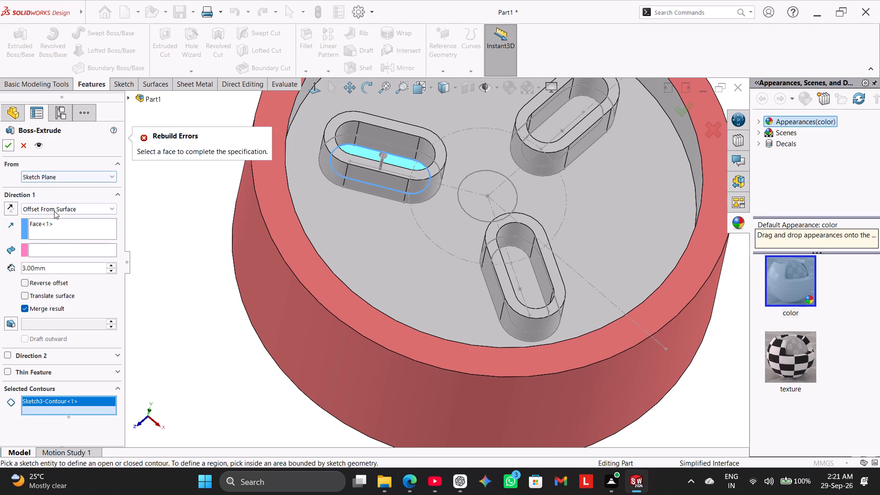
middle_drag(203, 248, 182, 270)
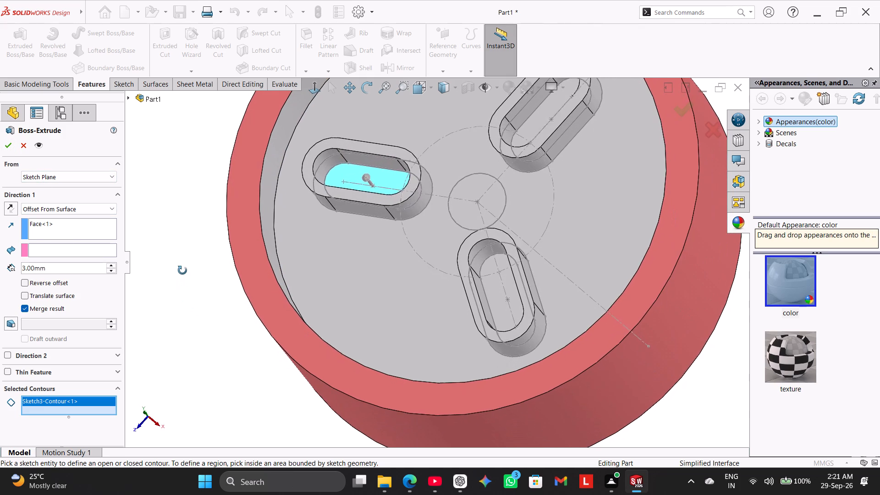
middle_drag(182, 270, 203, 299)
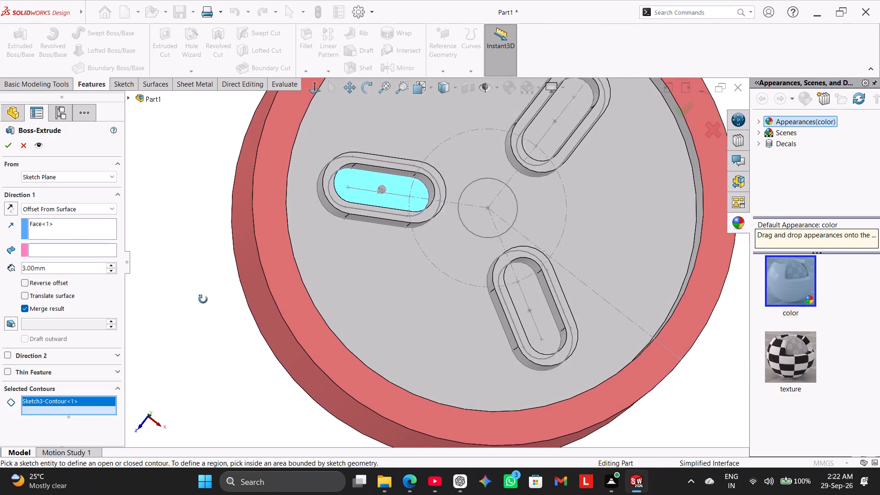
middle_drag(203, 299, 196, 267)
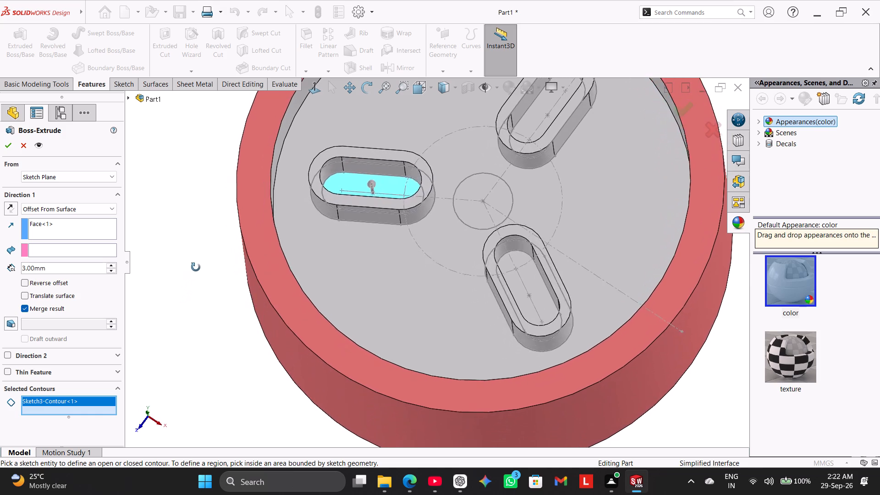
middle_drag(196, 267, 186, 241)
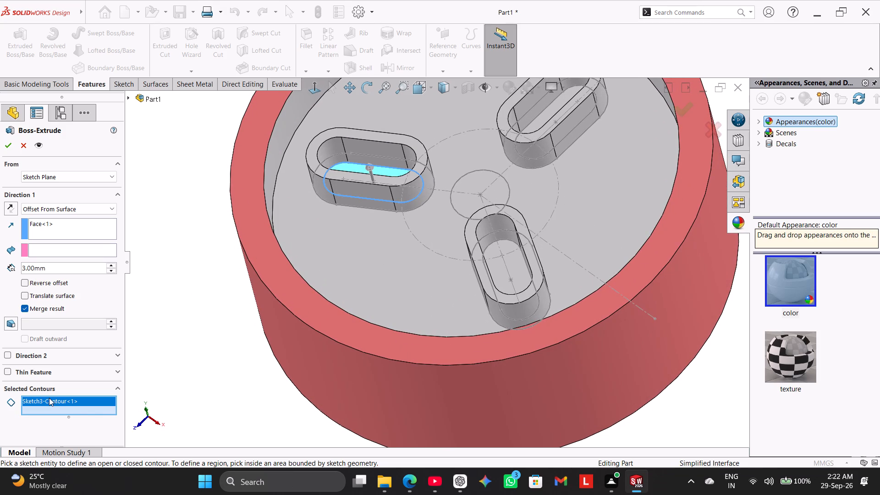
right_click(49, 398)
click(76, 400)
Change the extrusion's end condition to Blind with a 3 mm depth.
middle_drag(185, 310, 205, 347)
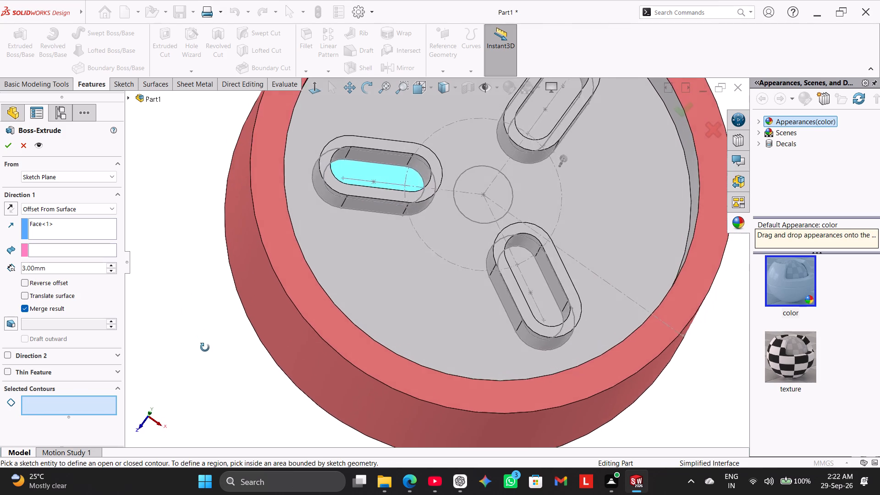
middle_drag(205, 347, 181, 375)
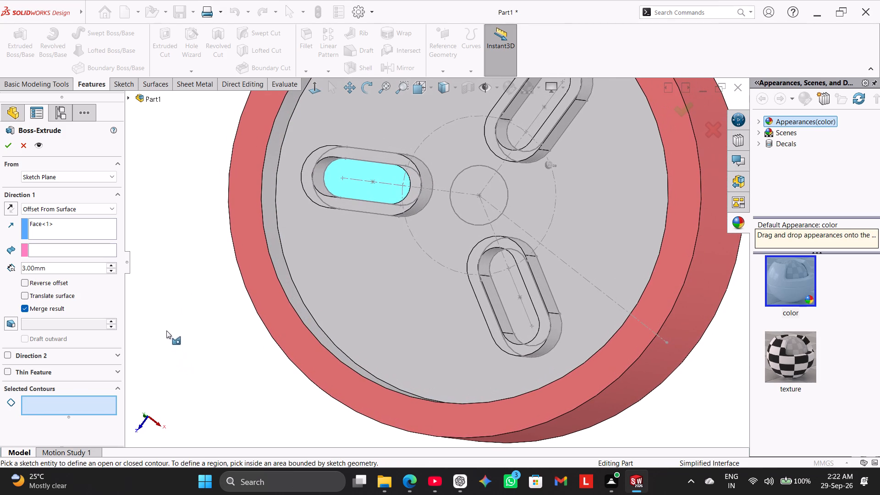
right_click(80, 210)
click(83, 209)
click(83, 218)
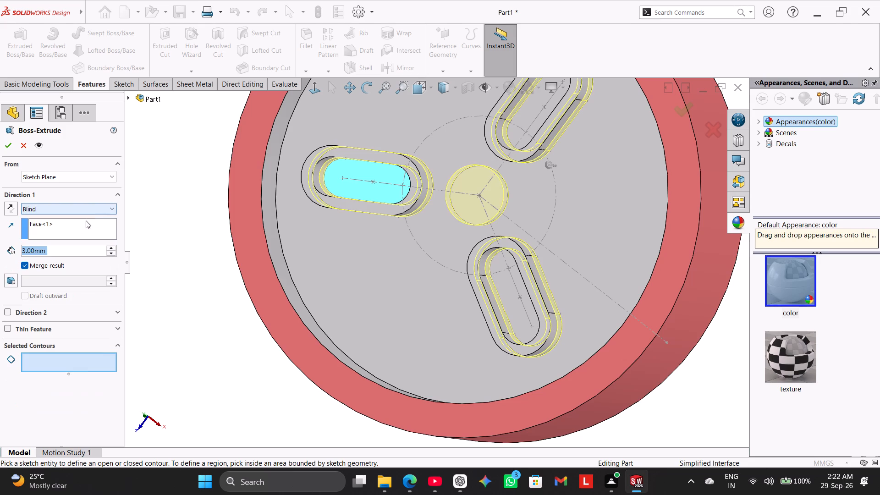
Select the left-hand slot's inner outline and inner region as contours and complete the 3 mm blind extrusion.
middle_drag(184, 251, 196, 185)
click(333, 201)
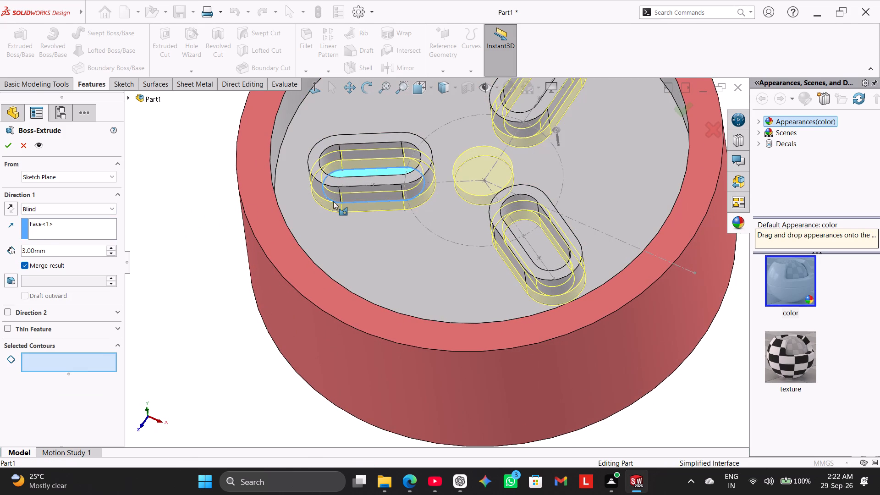
middle_drag(169, 278, 171, 226)
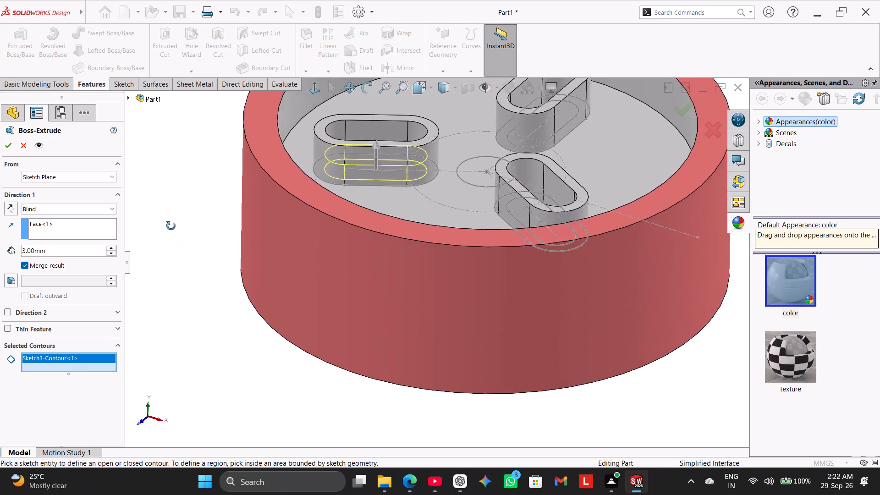
middle_drag(171, 226, 170, 270)
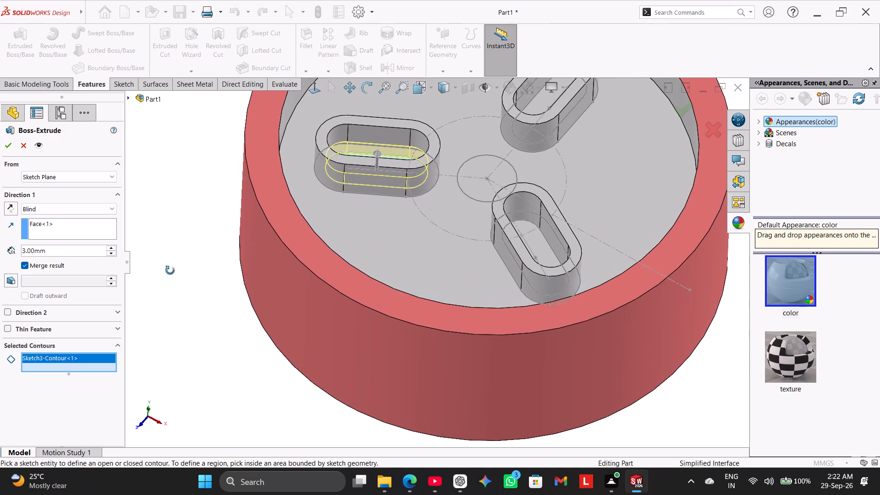
middle_drag(170, 270, 171, 274)
middle_drag(181, 237, 173, 316)
click(340, 192)
middle_drag(164, 276, 173, 225)
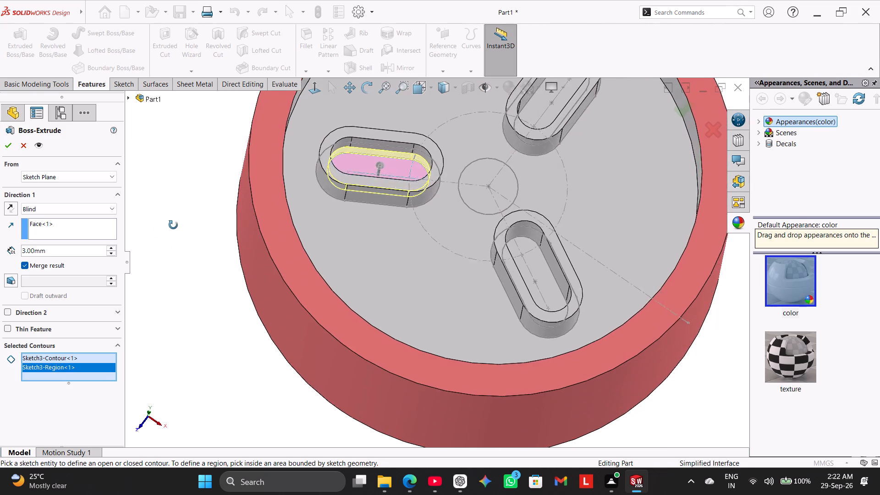
middle_drag(173, 225, 177, 140)
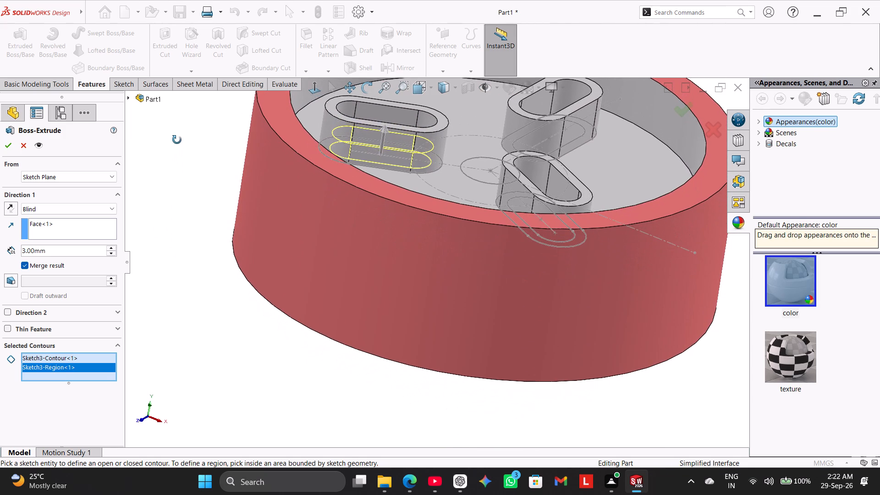
middle_drag(177, 140, 176, 155)
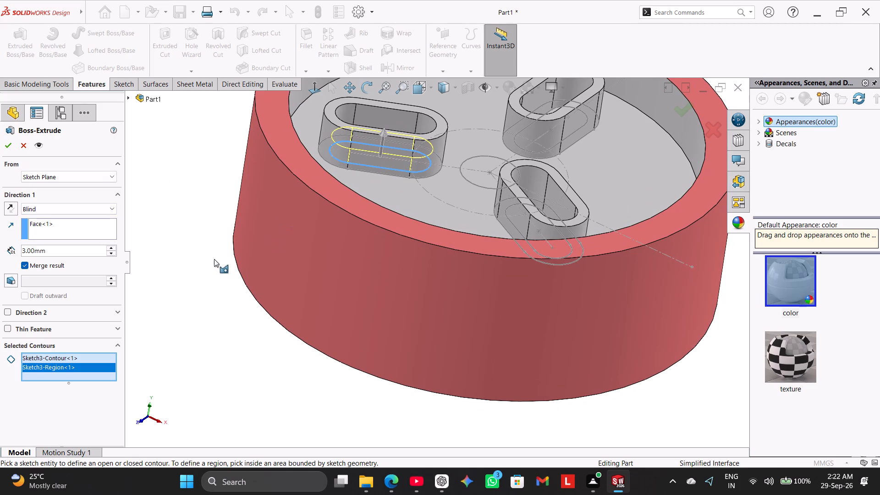
middle_drag(213, 258, 193, 315)
click(3, 147)
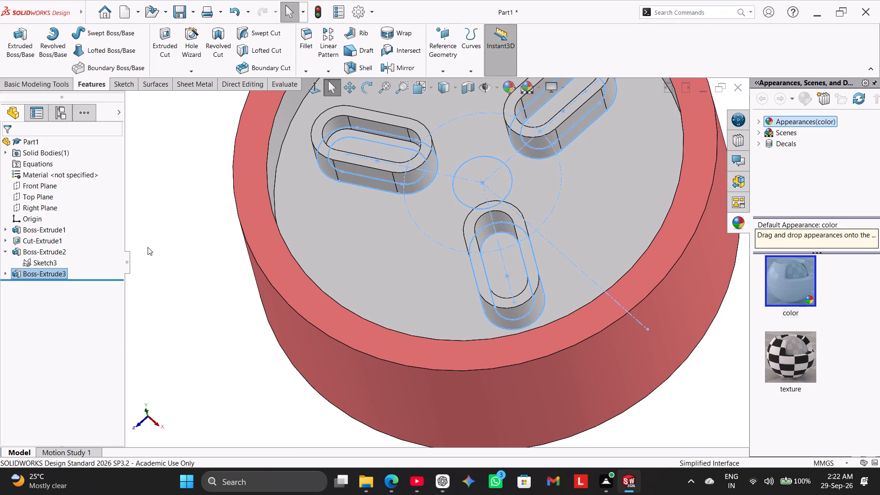
Inspect the new extrusion in the left-hand slot, open its definition to review contours and depth, and leave it without editing.
middle_drag(156, 240, 167, 282)
click(182, 273)
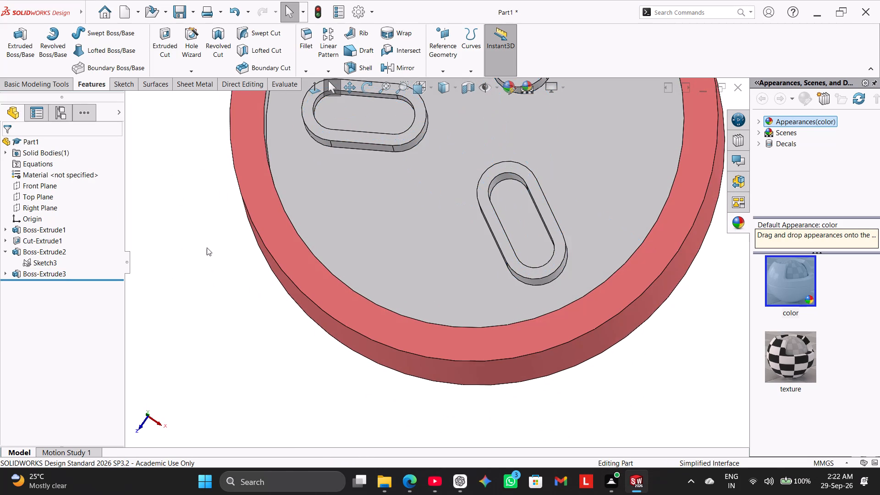
middle_drag(201, 243, 208, 237)
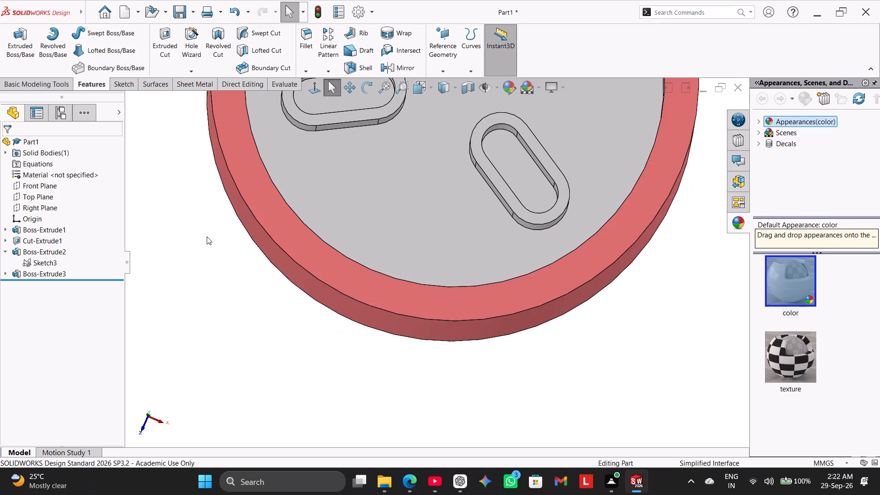
middle_click(207, 236)
scroll(209, 239, up, 2)
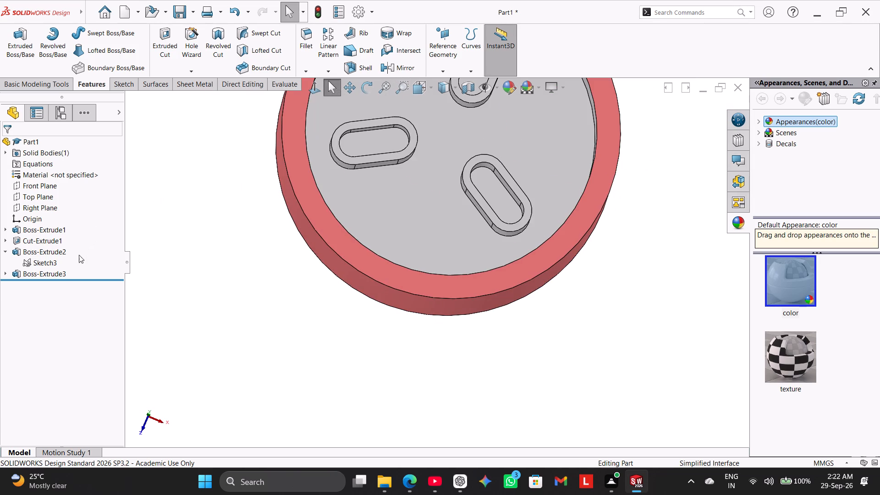
click(33, 273)
click(41, 247)
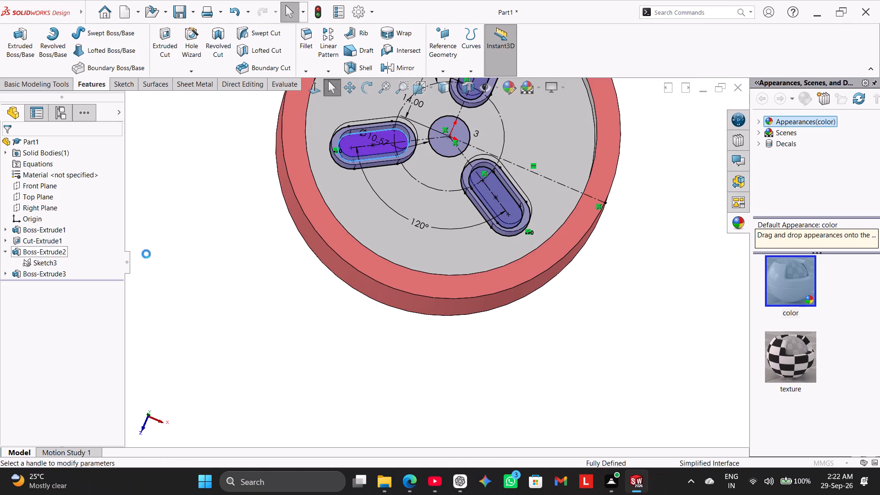
middle_drag(247, 265, 214, 258)
scroll(396, 219, down, 1)
scroll(403, 214, up, 2)
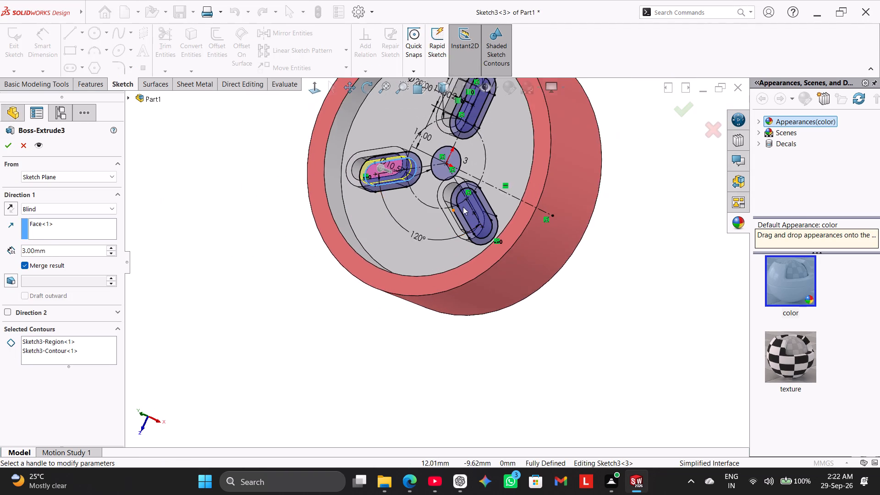
scroll(463, 207, down, 3)
middle_drag(203, 343, 231, 338)
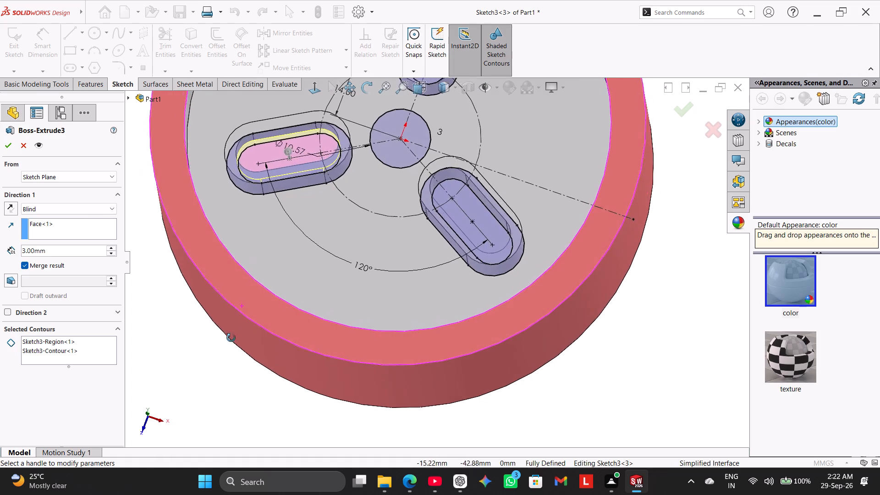
middle_drag(231, 338, 227, 342)
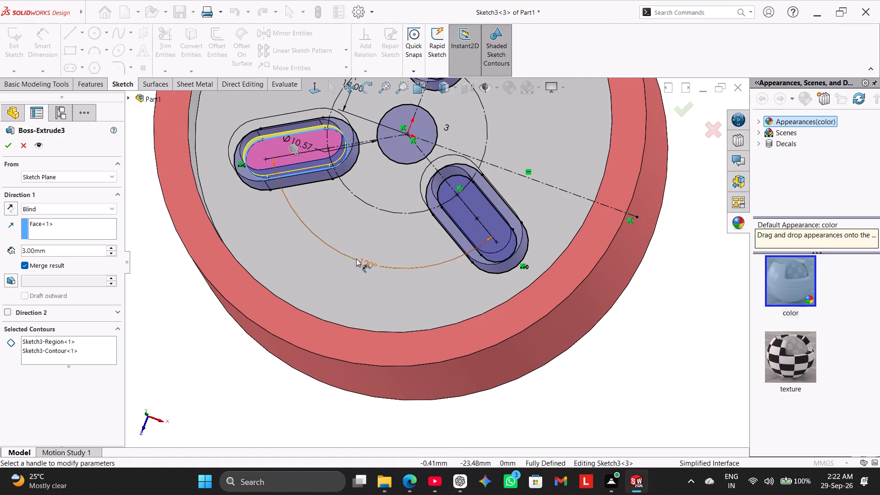
click(26, 146)
Section the part parallel to the Front Plane at a -20 mm offset to examine the rear slot boss.
scroll(218, 292, up, 2)
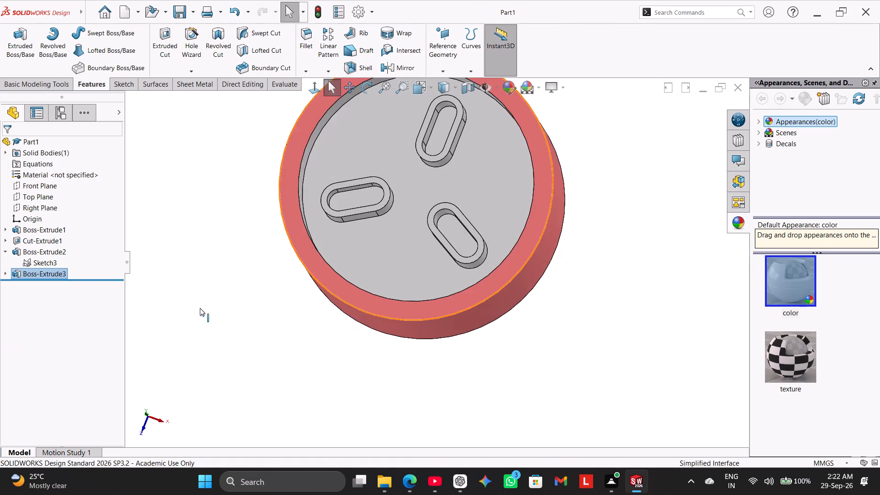
right_drag(195, 307, 349, 210)
click(464, 87)
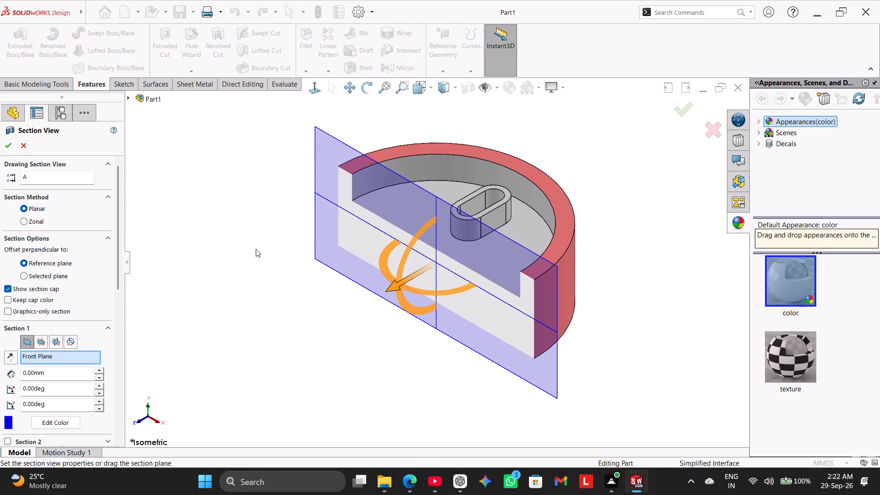
middle_drag(256, 249, 270, 283)
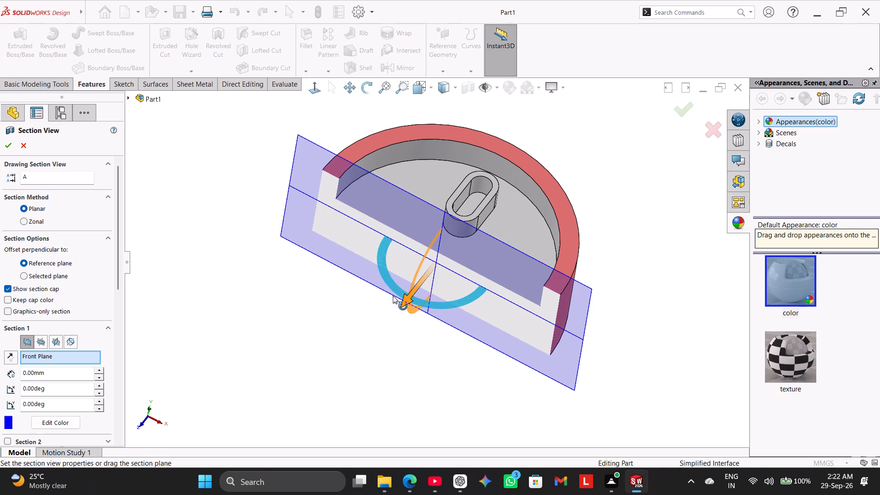
drag(405, 301, 448, 263)
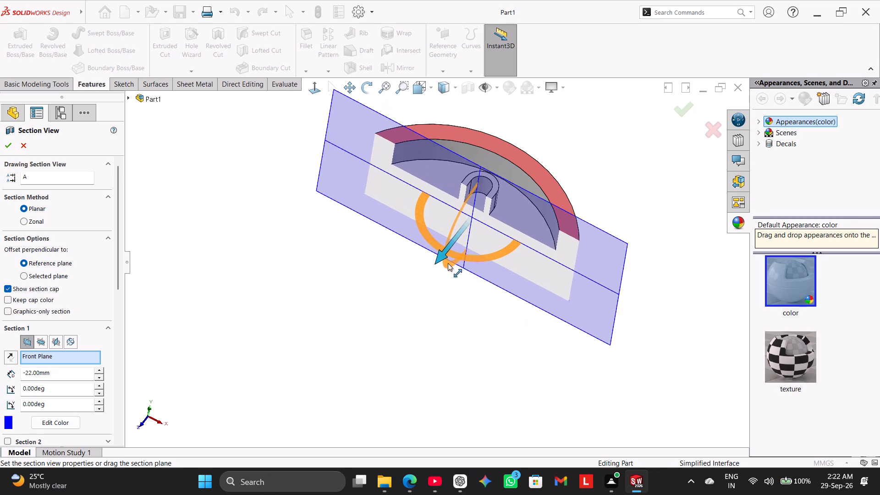
drag(448, 263, 445, 266)
middle_drag(363, 319, 385, 274)
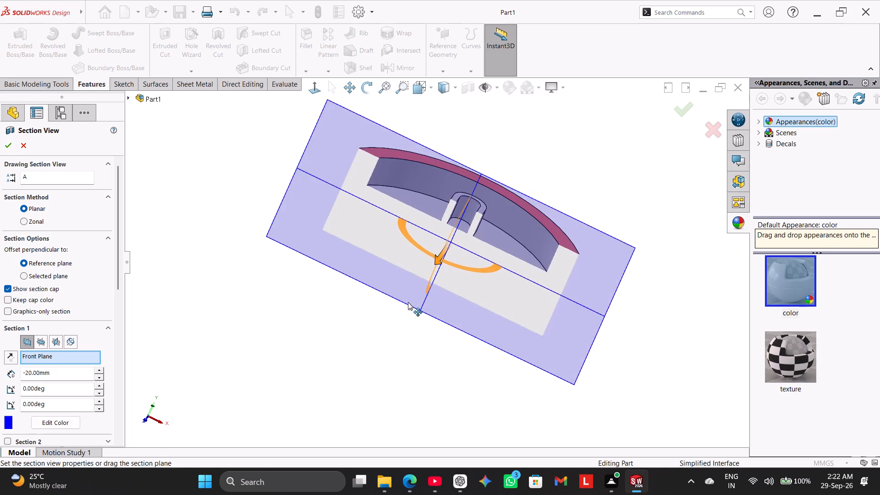
scroll(408, 302, down, 3)
middle_drag(423, 265, 435, 244)
scroll(432, 251, up, 2)
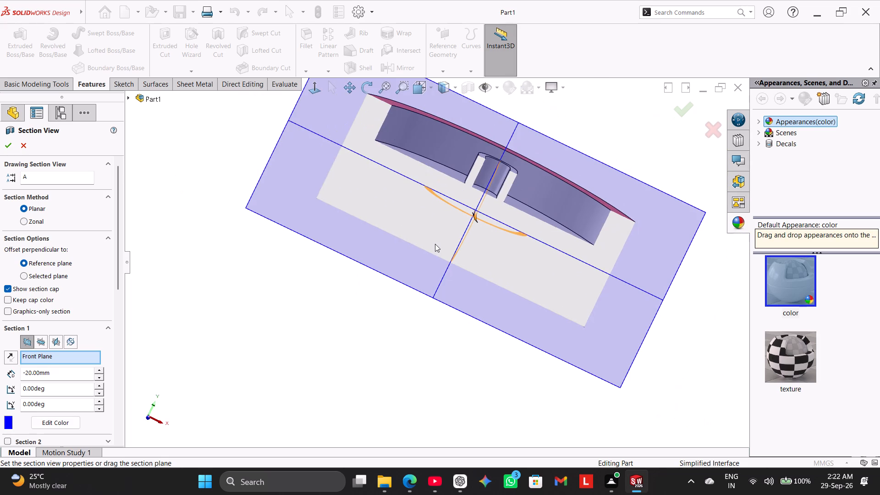
Section the part through the Top Plane and the Right Plane, and examine the slot bosses in the Right Plane cutaway.
click(43, 343)
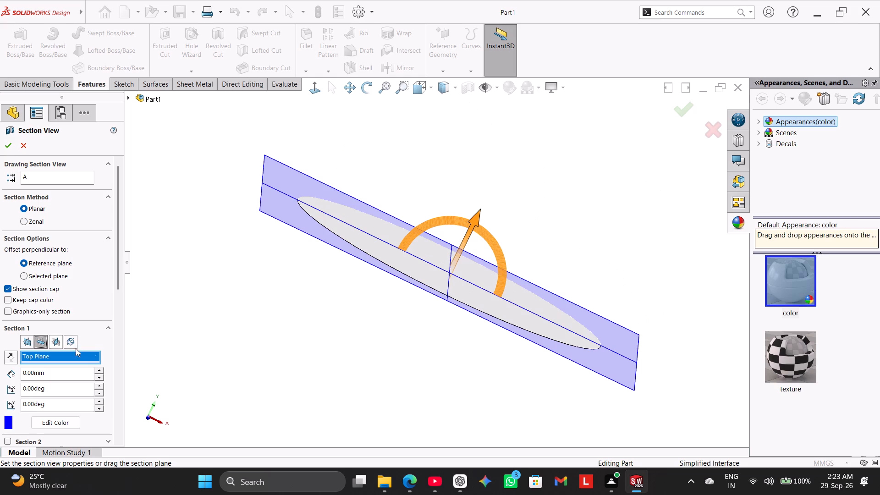
click(52, 344)
middle_drag(217, 329, 223, 337)
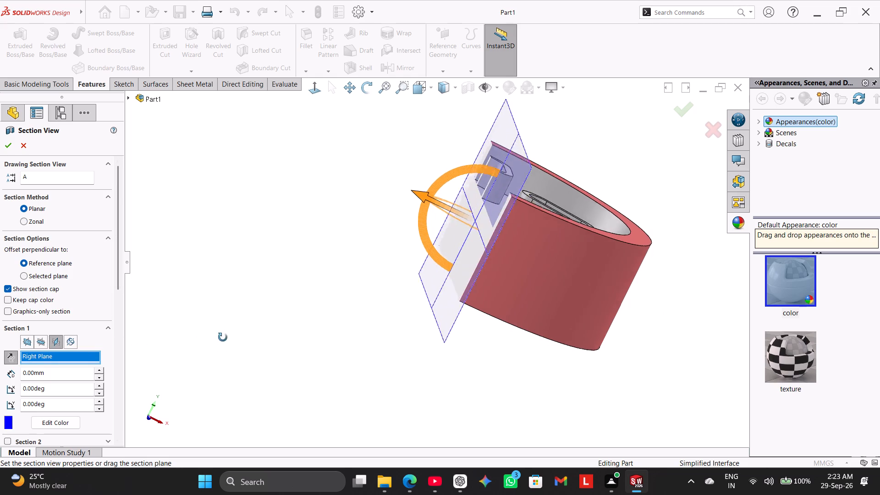
middle_drag(223, 337, 284, 388)
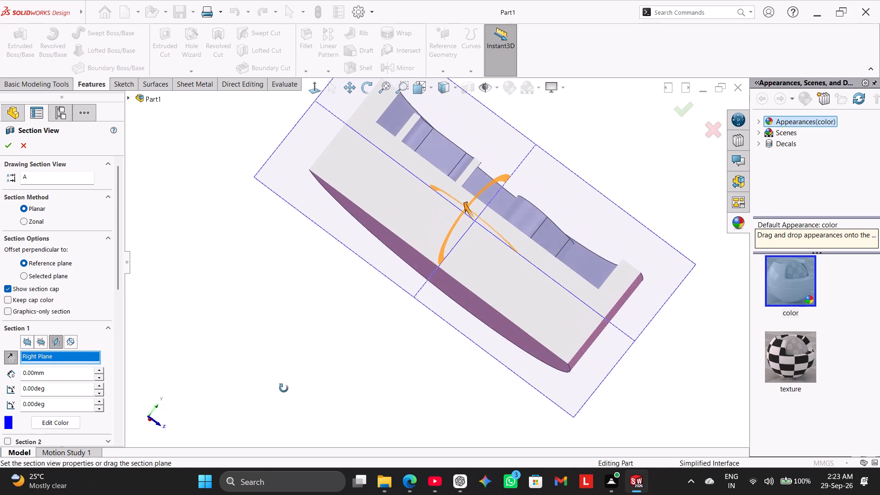
middle_drag(284, 388, 283, 420)
scroll(282, 419, down, 1)
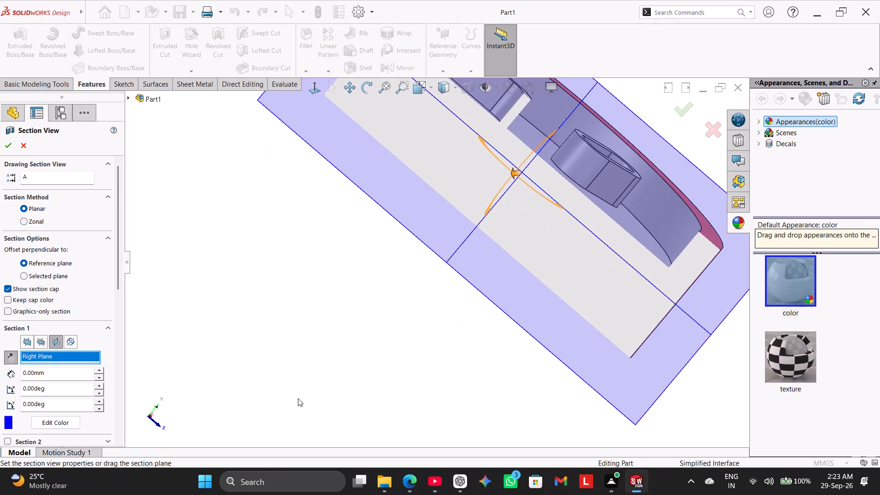
scroll(307, 373, up, 3)
middle_drag(367, 327, 361, 351)
Shift the Right Plane section between offsets of -41 and -2 mm, ending at -15 mm, to examine the slot bosses, and discard it.
drag(468, 224, 435, 250)
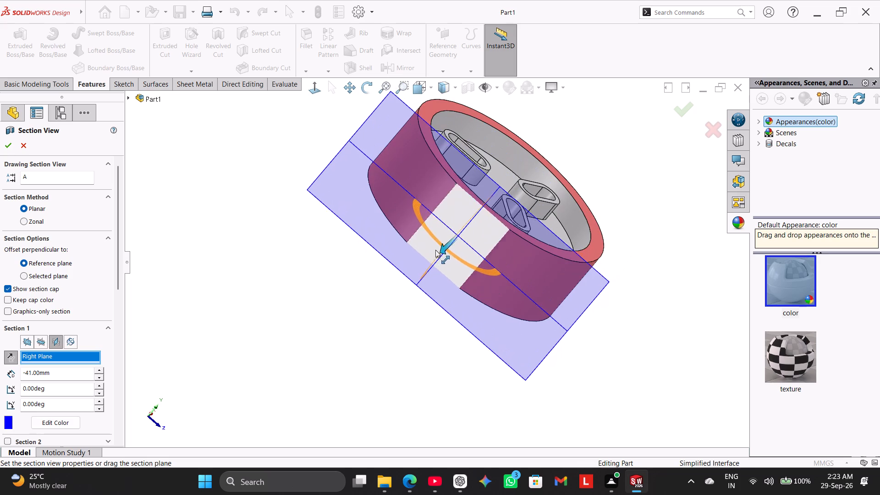
drag(435, 250, 454, 242)
middle_drag(362, 312, 313, 361)
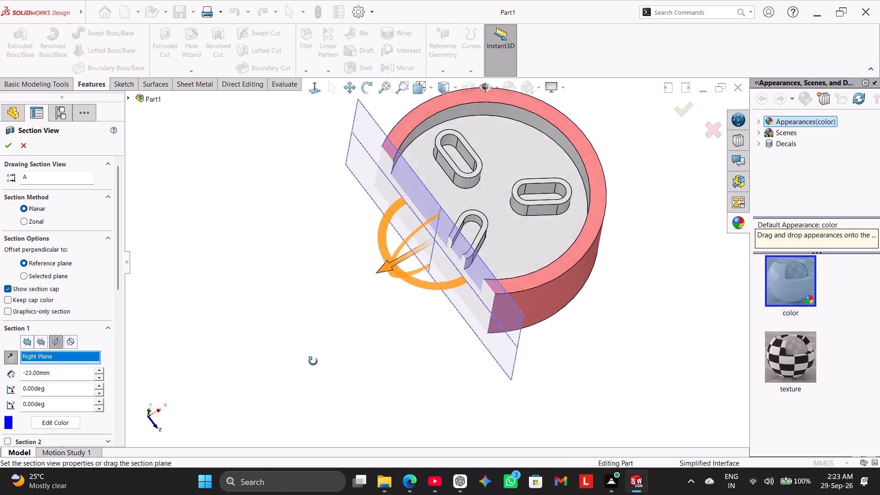
middle_drag(313, 361, 293, 344)
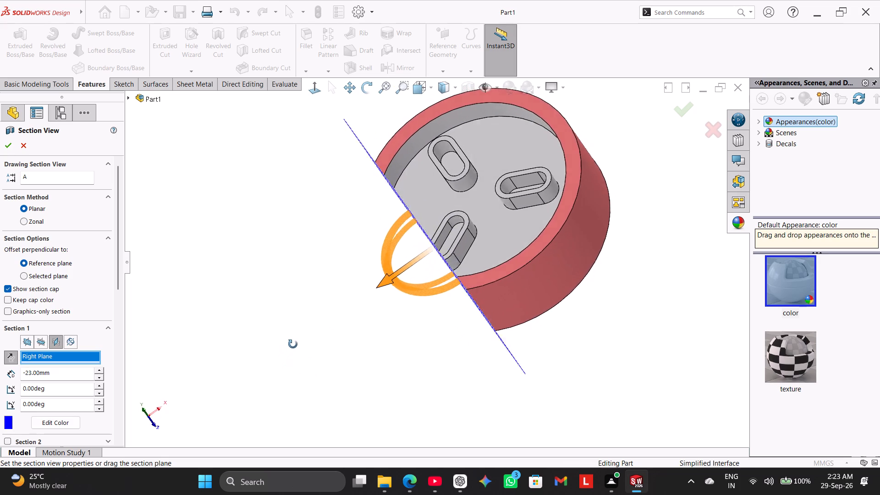
middle_drag(293, 344, 318, 388)
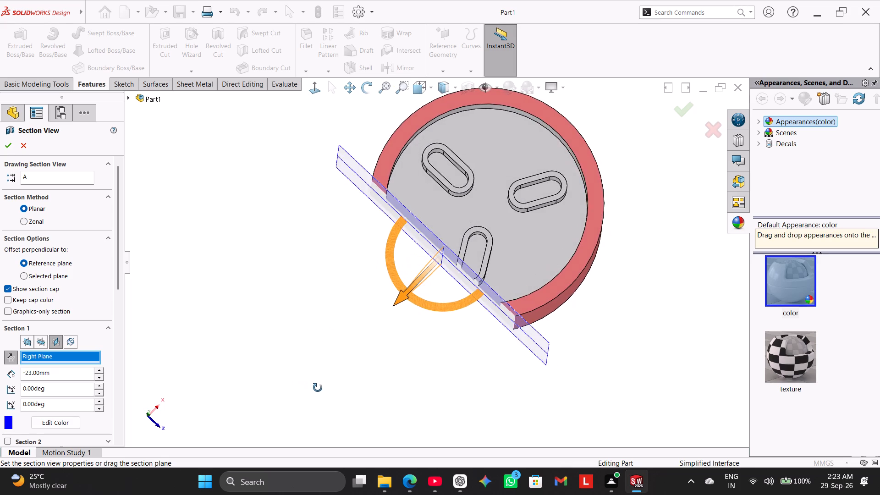
middle_drag(318, 388, 341, 363)
middle_drag(365, 348, 380, 290)
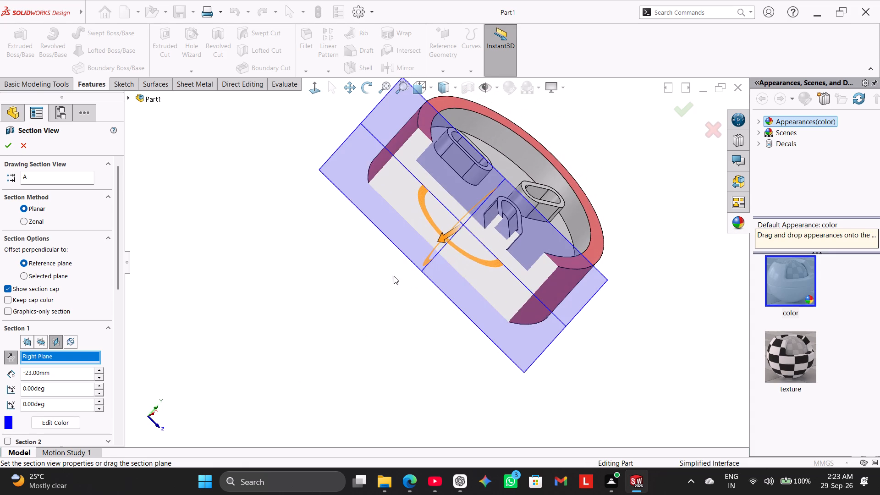
drag(441, 240, 451, 232)
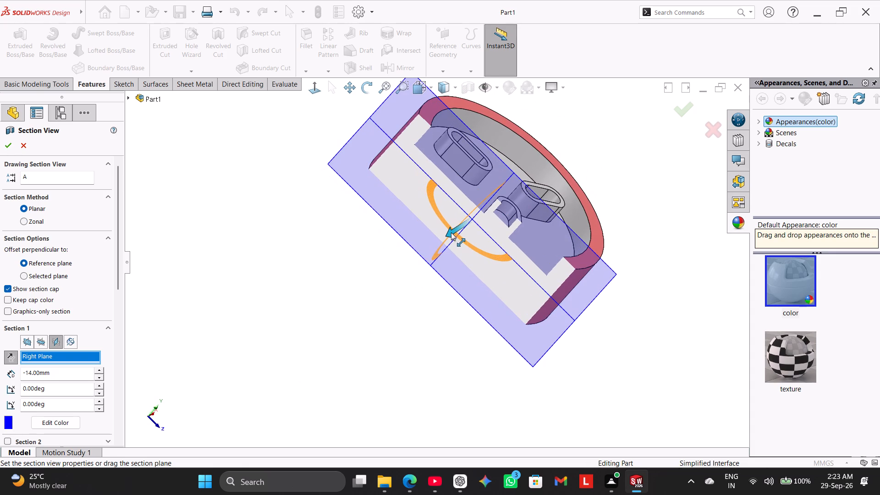
drag(451, 232, 460, 220)
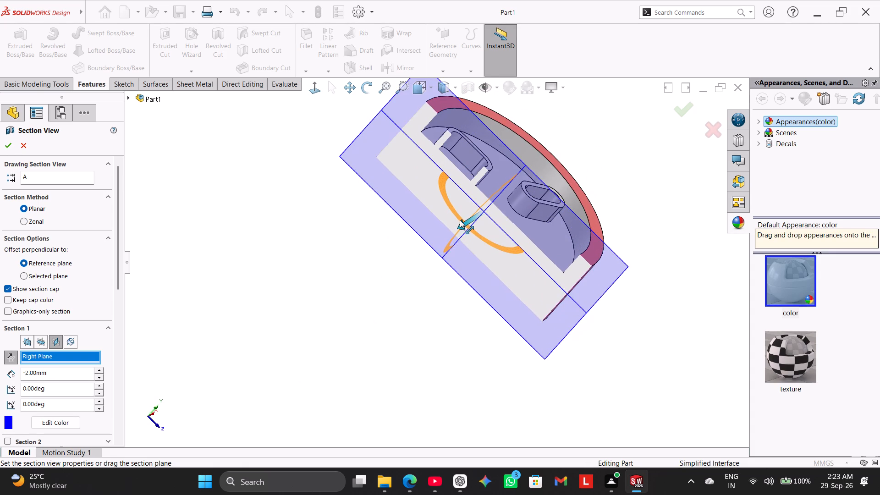
drag(460, 220, 449, 237)
middle_drag(423, 298, 442, 254)
middle_drag(382, 283, 348, 321)
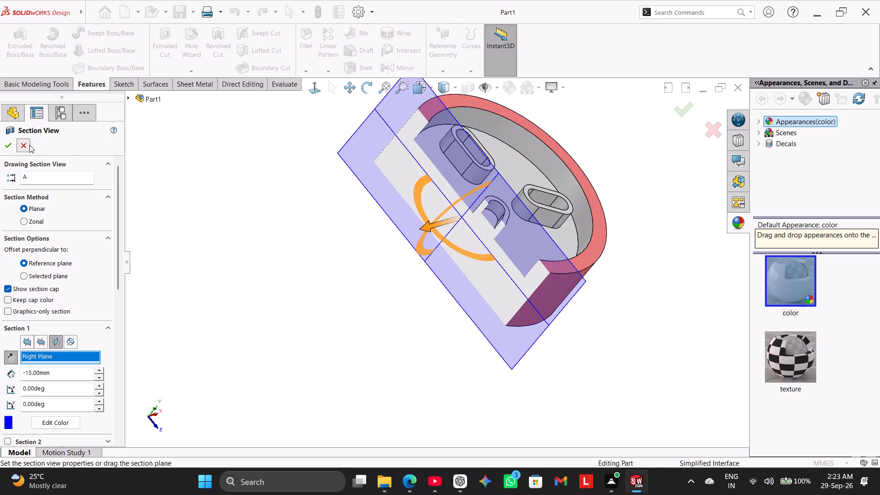
click(29, 145)
Set up a circular pattern of the 3 mm slot extrusion, using the recess floor face as its direction reference.
middle_drag(288, 242, 238, 305)
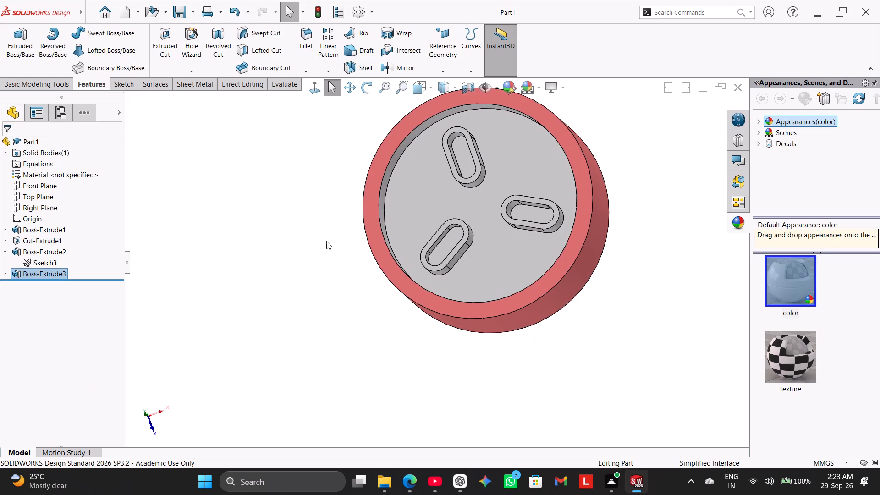
click(40, 272)
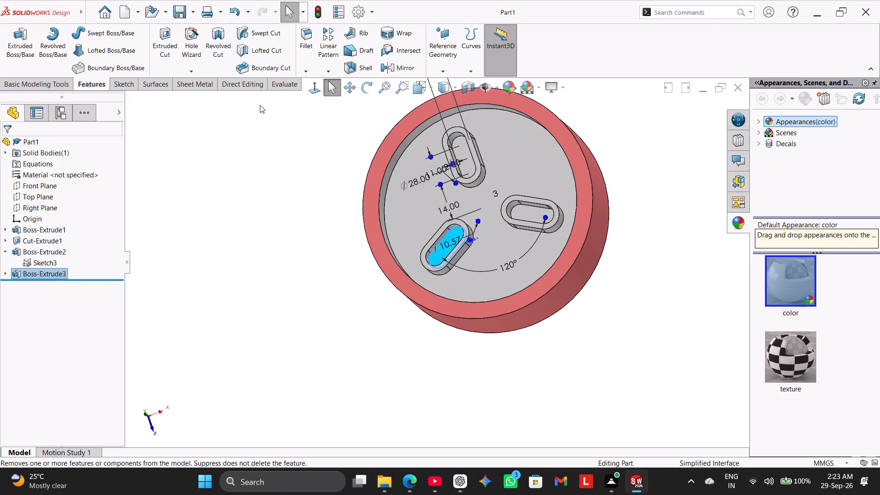
click(330, 70)
click(344, 93)
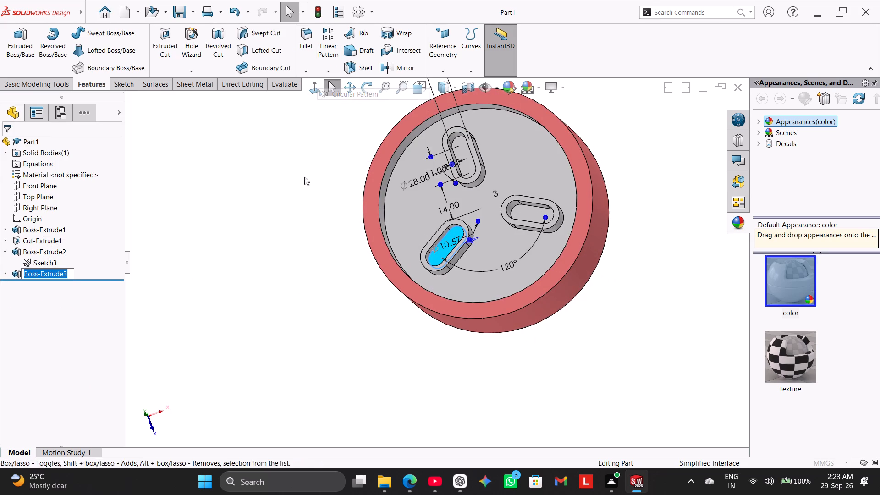
middle_drag(282, 226, 288, 257)
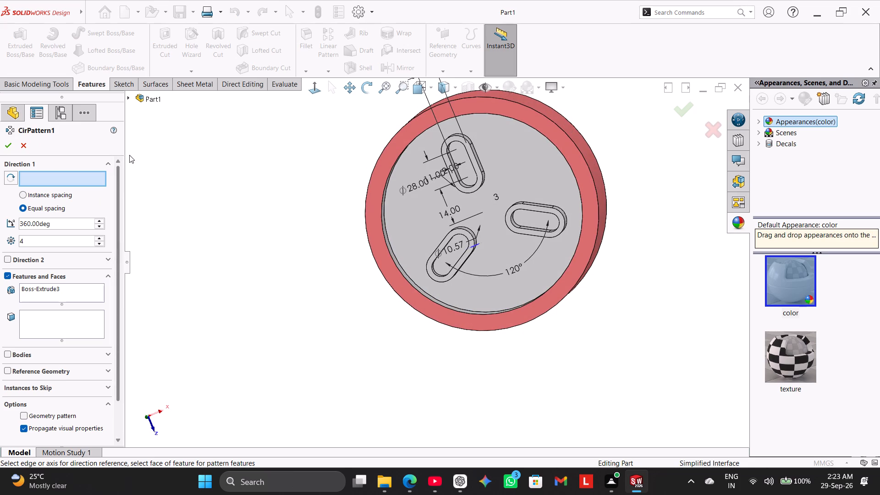
click(133, 98)
click(173, 220)
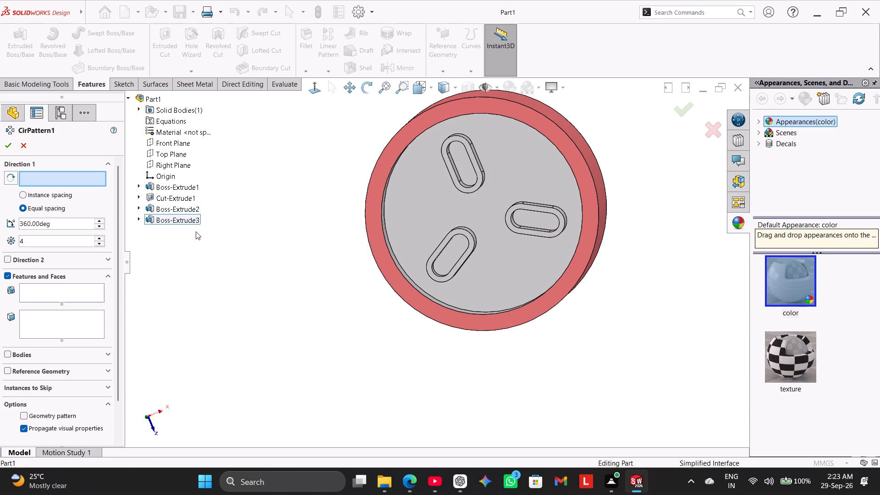
click(181, 220)
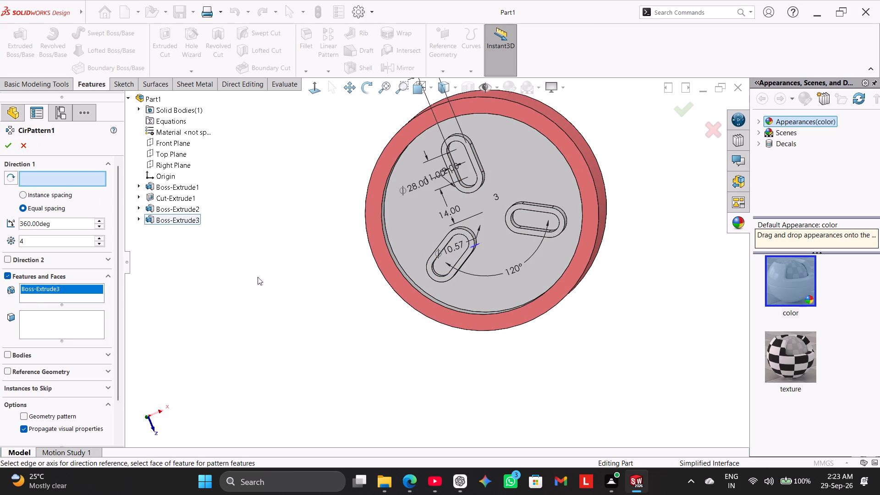
middle_drag(269, 276, 245, 152)
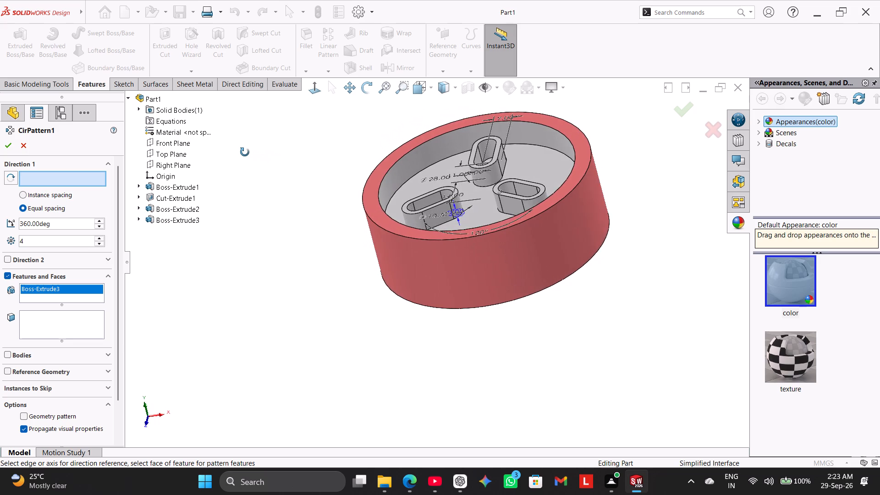
middle_drag(245, 152, 252, 213)
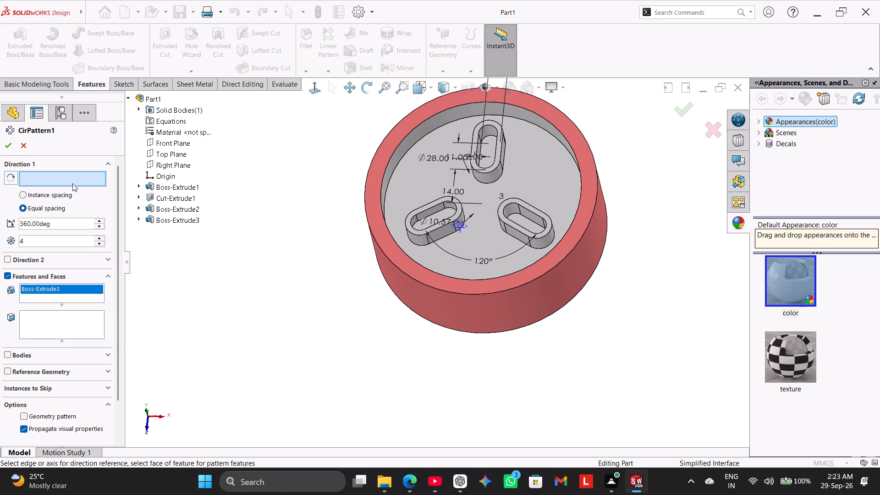
click(72, 180)
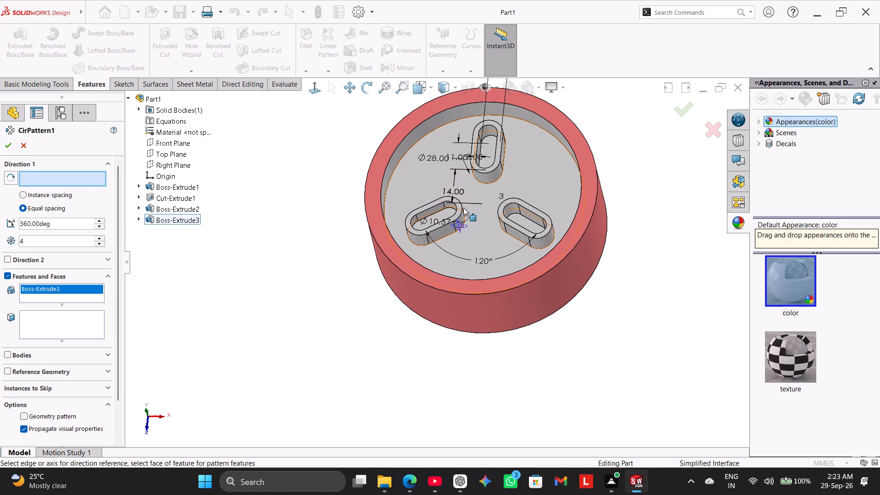
click(443, 268)
middle_drag(320, 303, 324, 347)
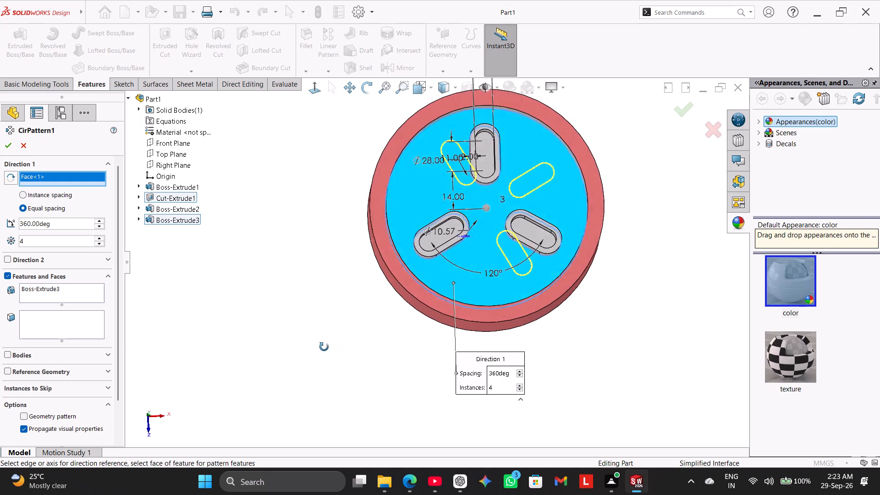
middle_drag(324, 347, 325, 348)
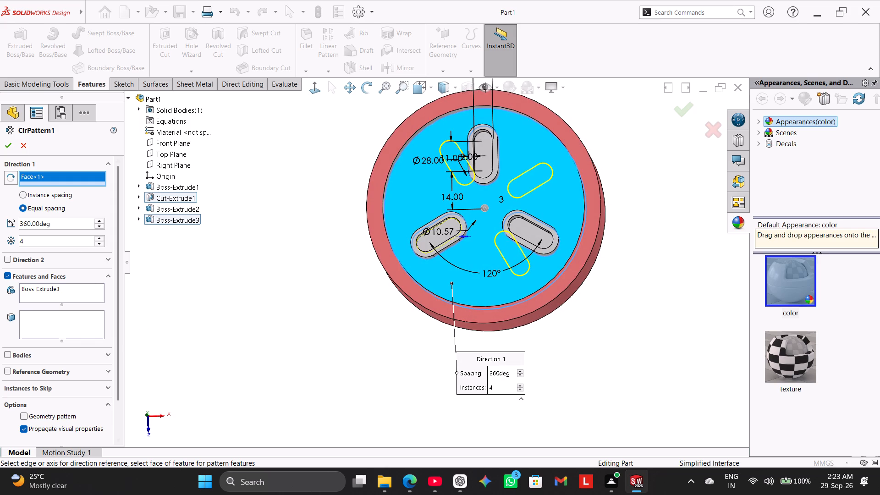
Set the circular pattern to 3 instances and complete it.
double_click(70, 245)
key(3)
key(Return)
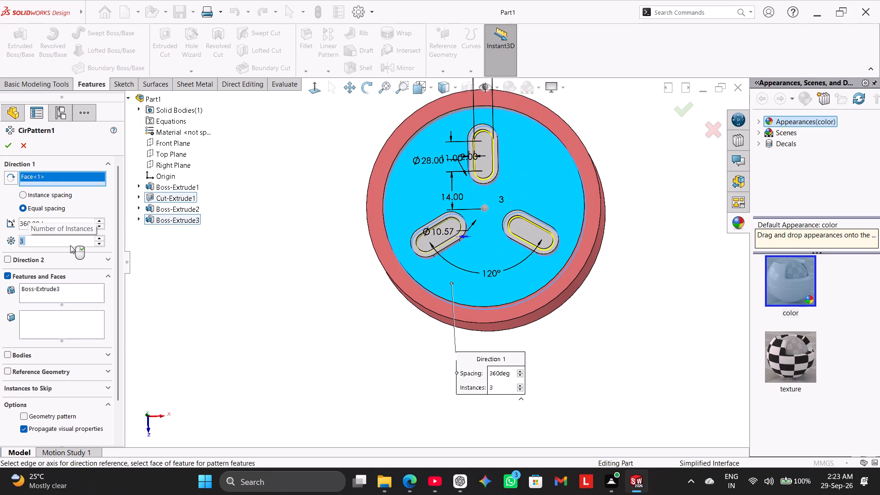
click(6, 143)
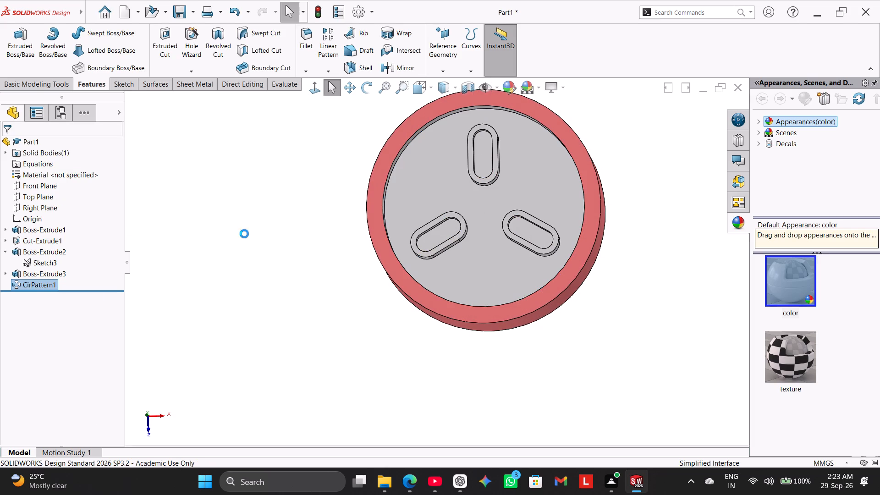
Section the part parallel to the Front Plane at offsets from -19 to 35 mm to examine the patterned slots, and discard the section.
middle_drag(261, 242, 282, 161)
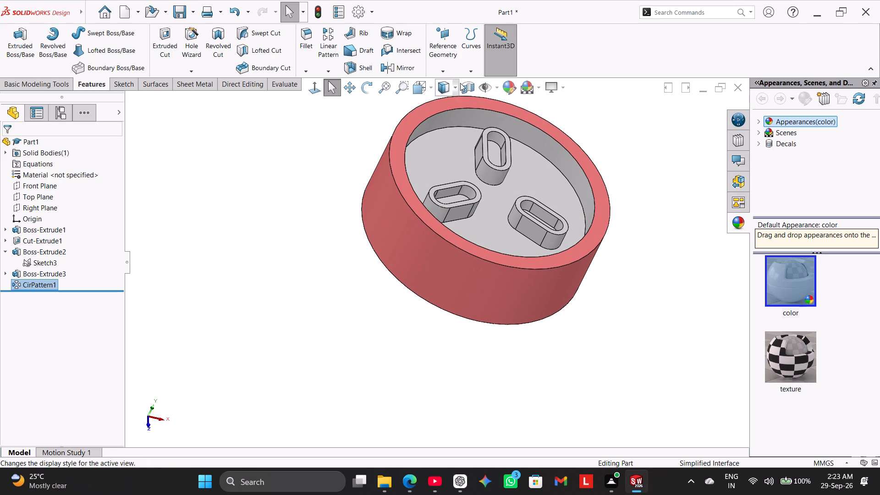
click(463, 82)
drag(488, 253, 499, 212)
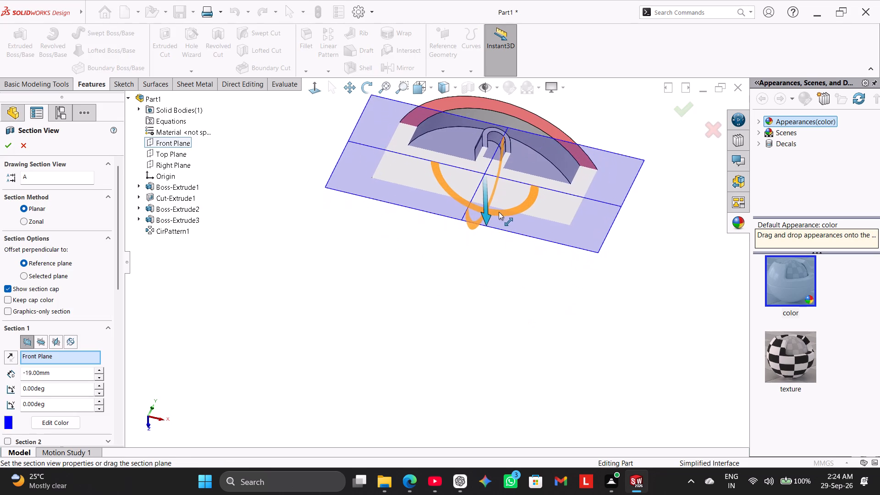
drag(499, 212, 472, 319)
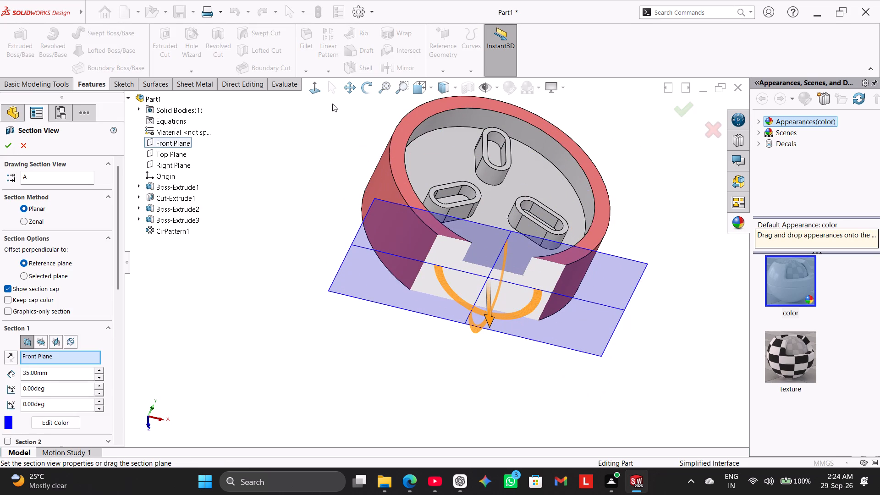
click(31, 143)
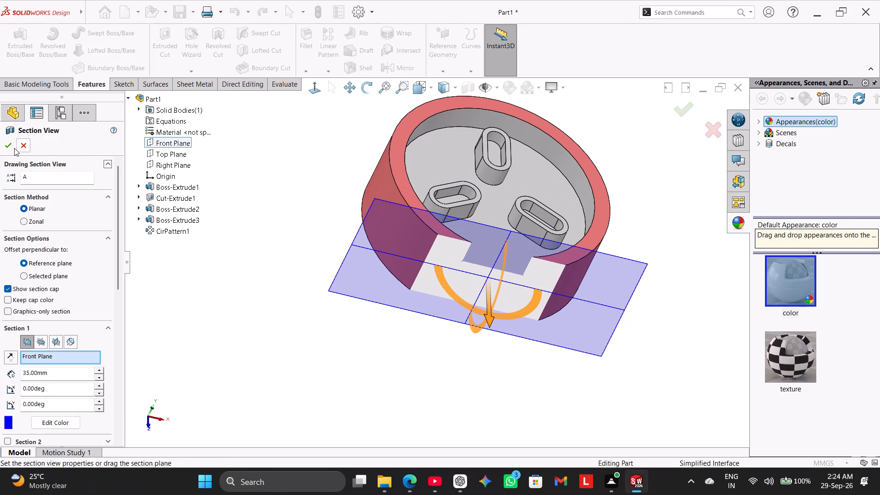
click(22, 144)
Extrude-cut only the small central circle of Sketch3 with a Through All end condition.
right_drag(278, 231, 313, 189)
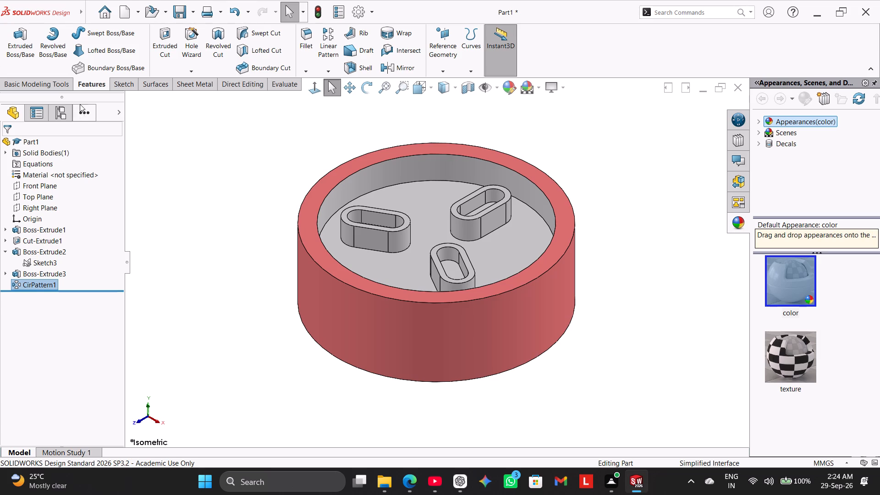
click(160, 45)
click(137, 221)
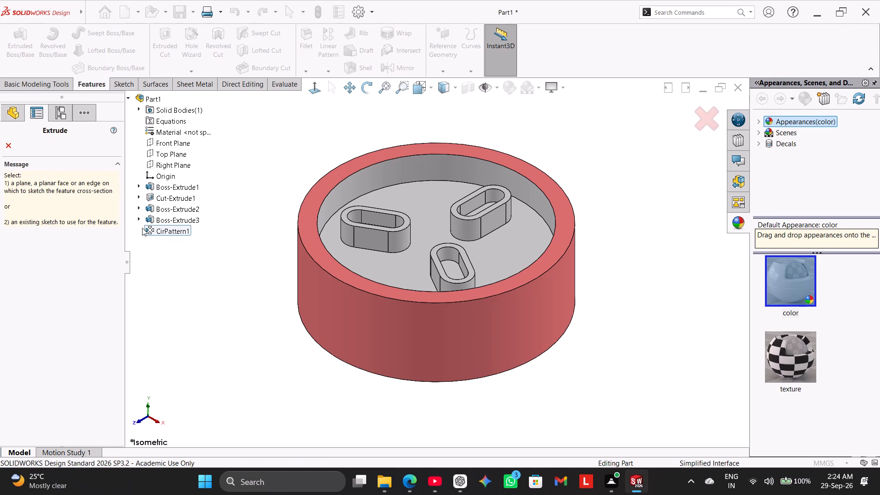
click(138, 219)
click(165, 231)
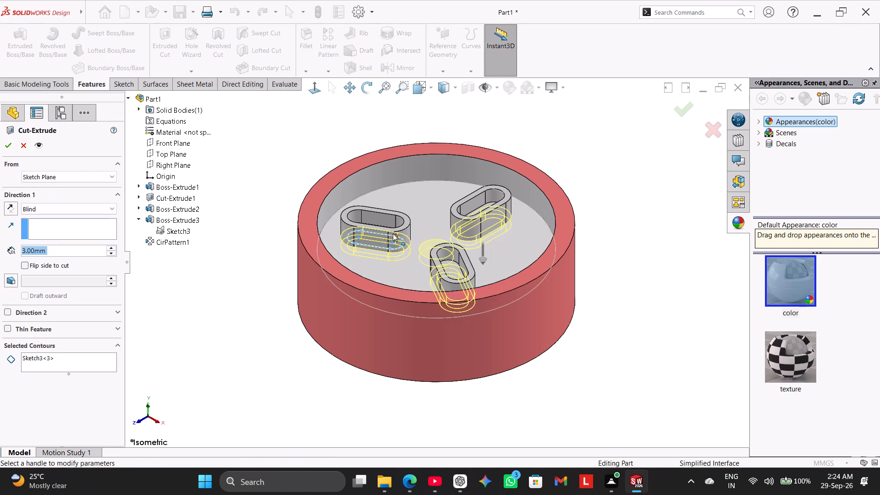
middle_drag(315, 229, 302, 327)
right_click(93, 356)
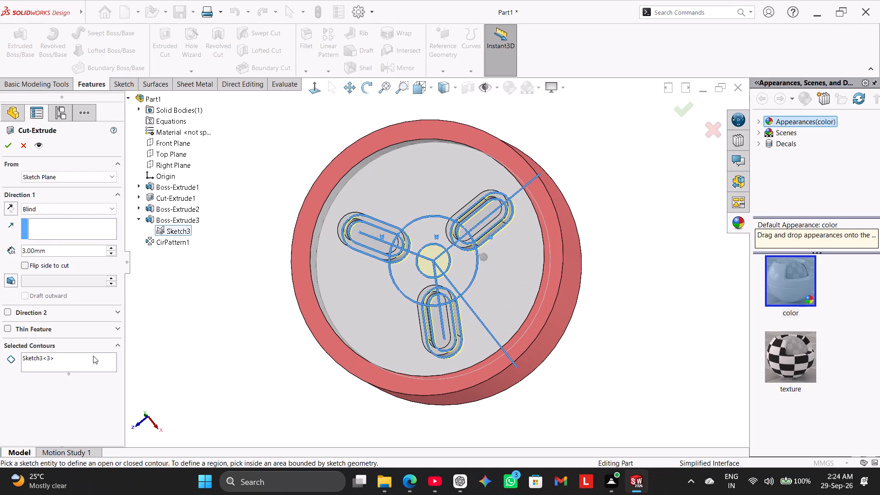
click(110, 358)
click(423, 270)
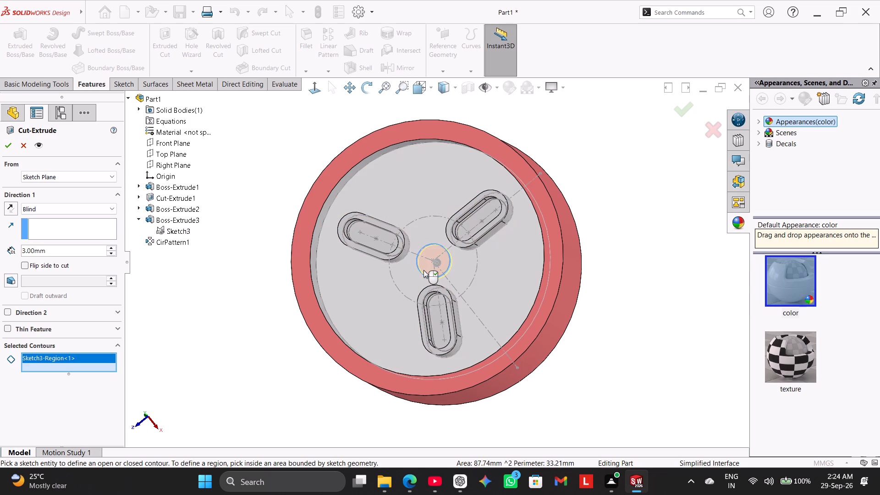
click(423, 273)
middle_drag(254, 317, 297, 238)
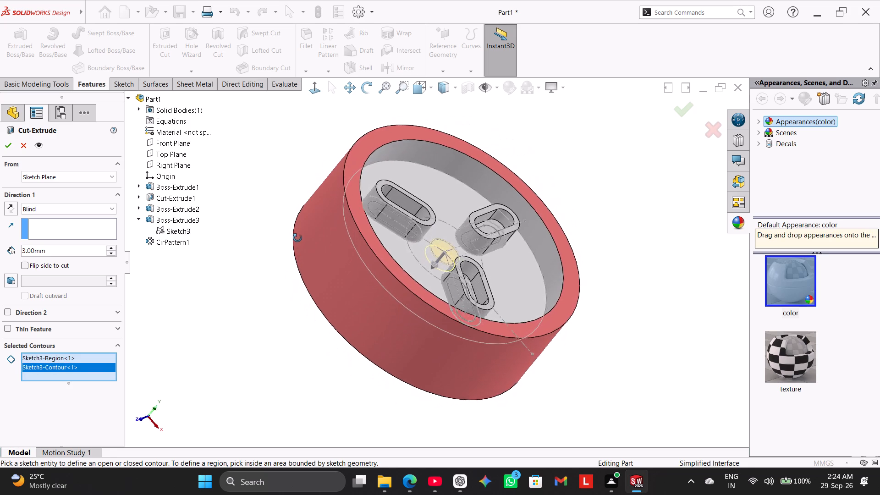
middle_drag(297, 238, 300, 239)
click(68, 209)
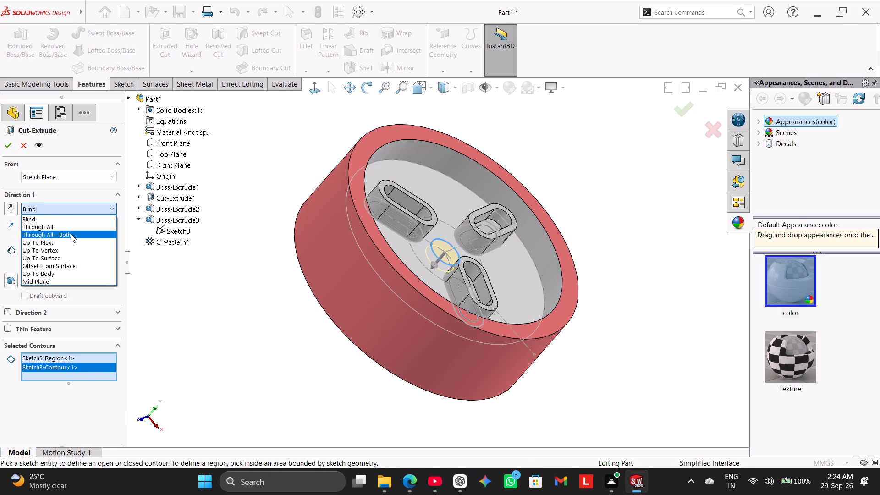
click(69, 224)
click(9, 148)
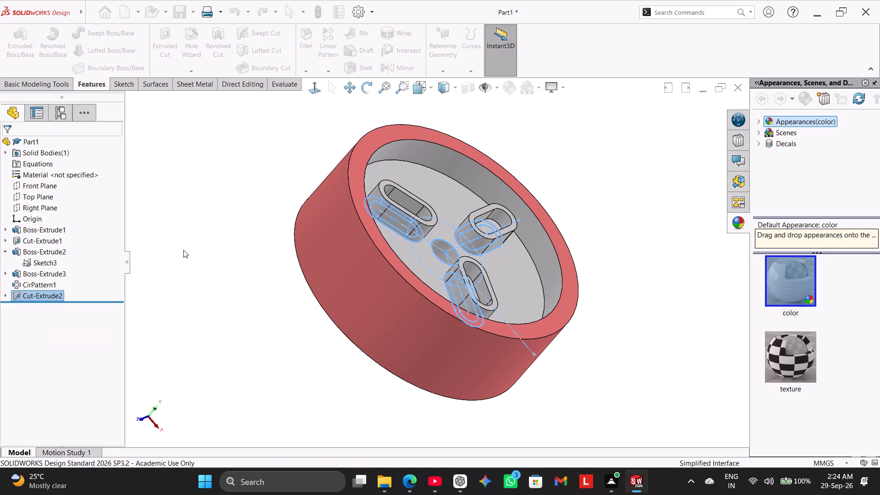
click(198, 259)
Start a sketch on the Top Plane and draw a corner rectangle about 107.5 by 91.9 mm enclosing the whole disc.
middle_drag(215, 267, 224, 274)
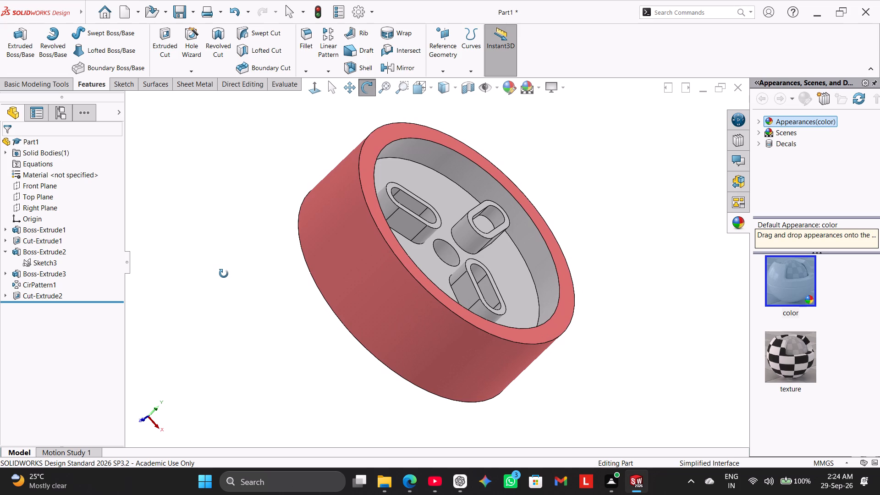
middle_drag(224, 274, 296, 291)
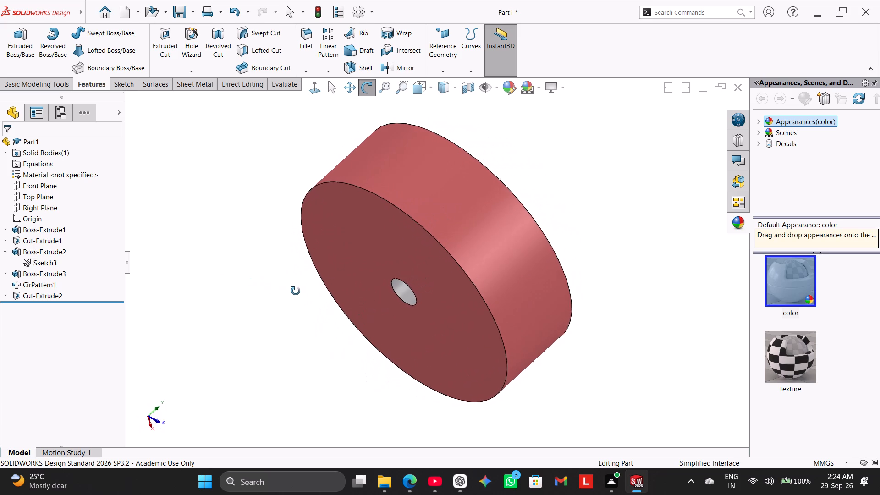
middle_drag(296, 291, 291, 292)
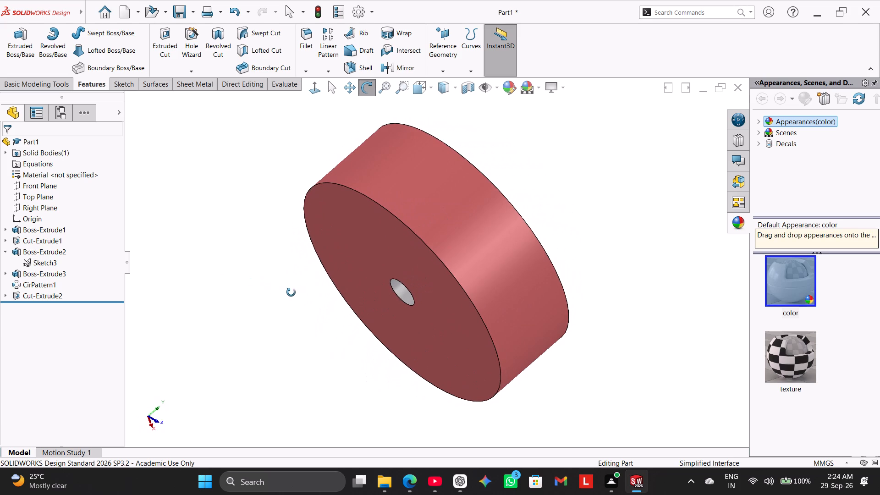
middle_drag(291, 292, 222, 329)
right_drag(207, 292, 272, 244)
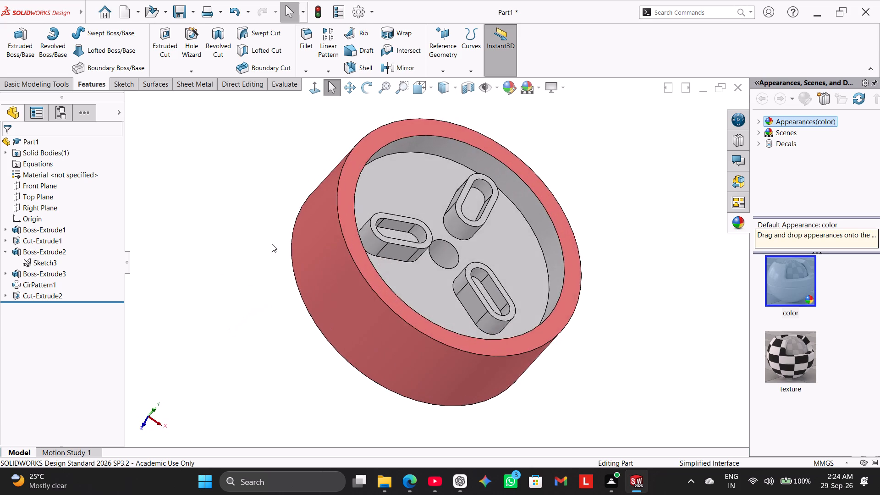
right_drag(272, 244, 290, 228)
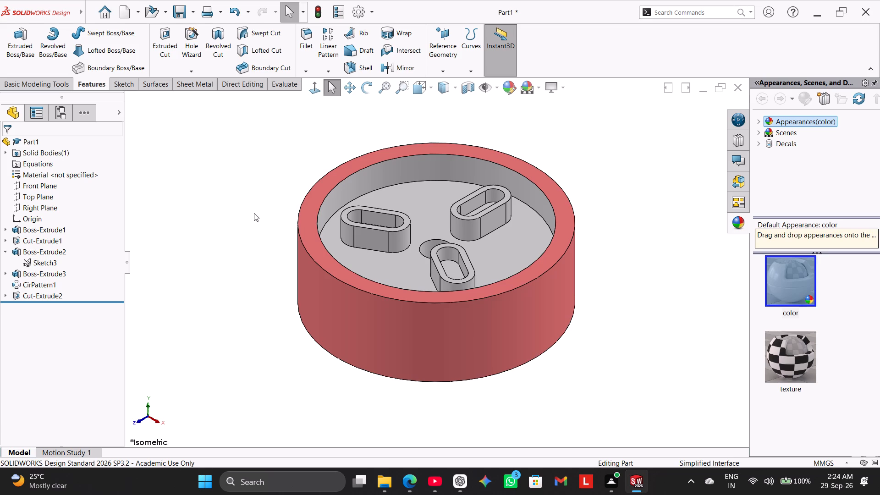
click(47, 199)
click(57, 183)
click(168, 219)
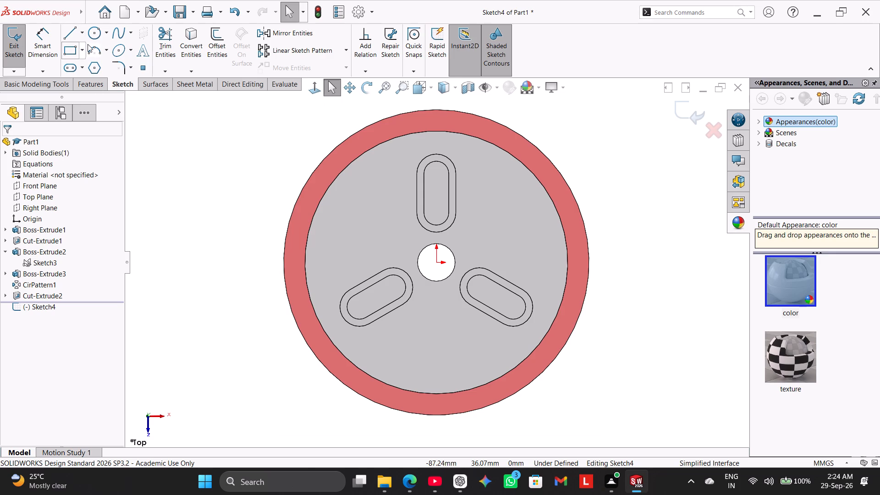
click(73, 49)
click(253, 104)
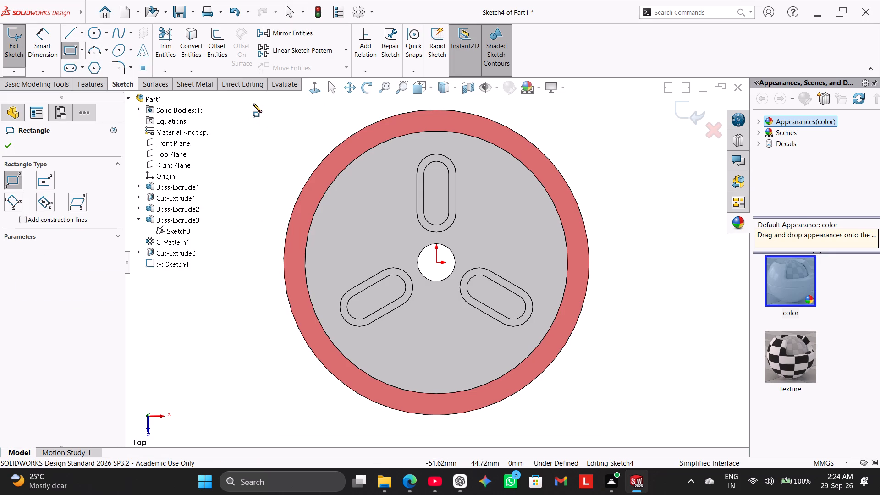
click(635, 430)
right_click(697, 334)
click(712, 340)
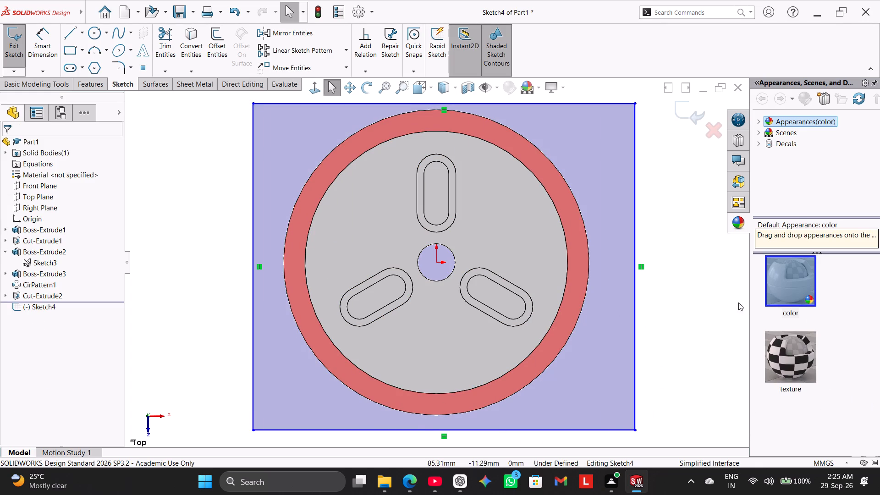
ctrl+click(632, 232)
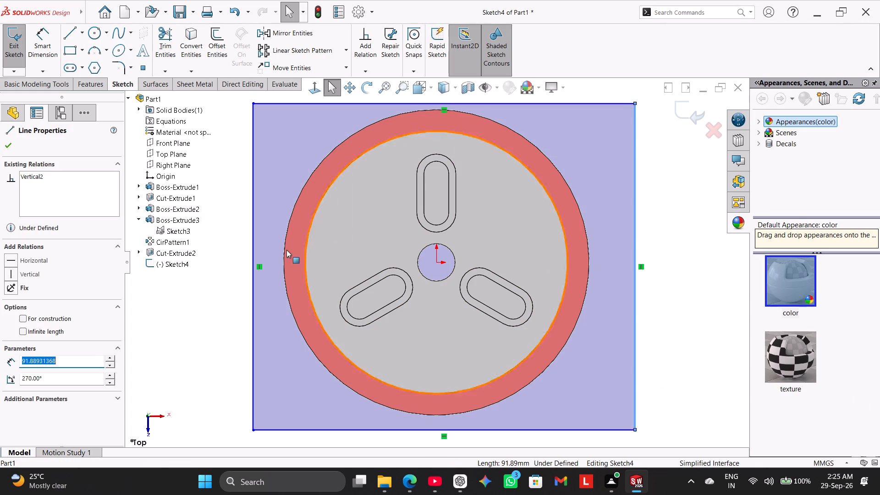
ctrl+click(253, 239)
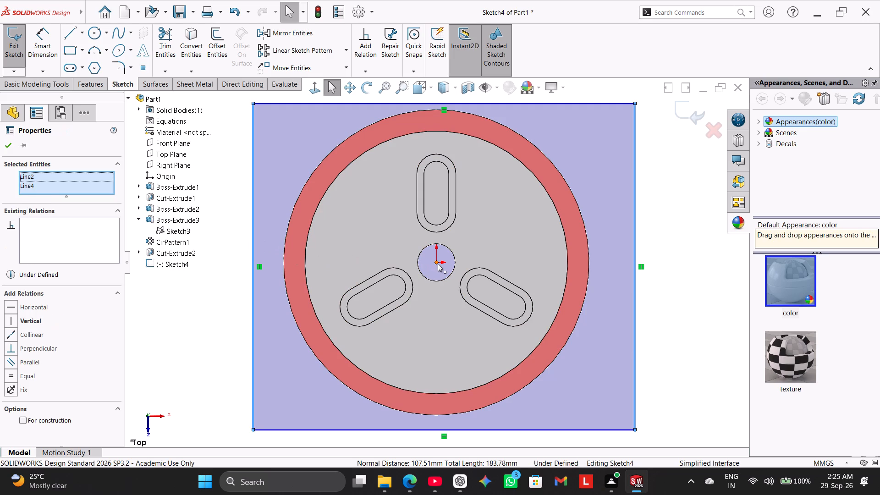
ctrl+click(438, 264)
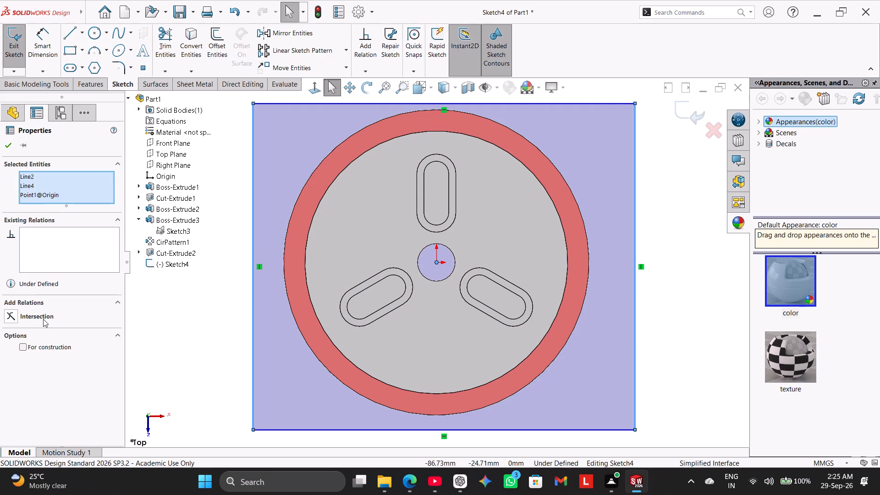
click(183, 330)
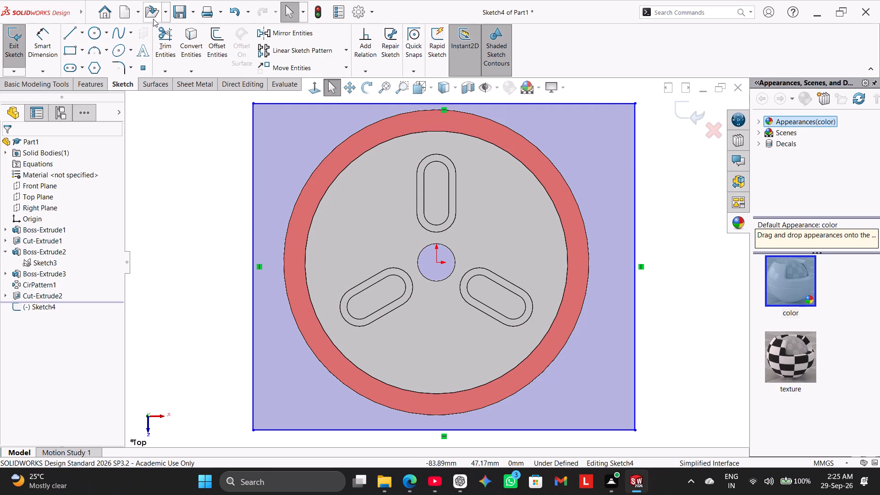
Draw a vertical centerline about 35.8 mm long from the origin toward the rectangle's upper edge.
click(85, 31)
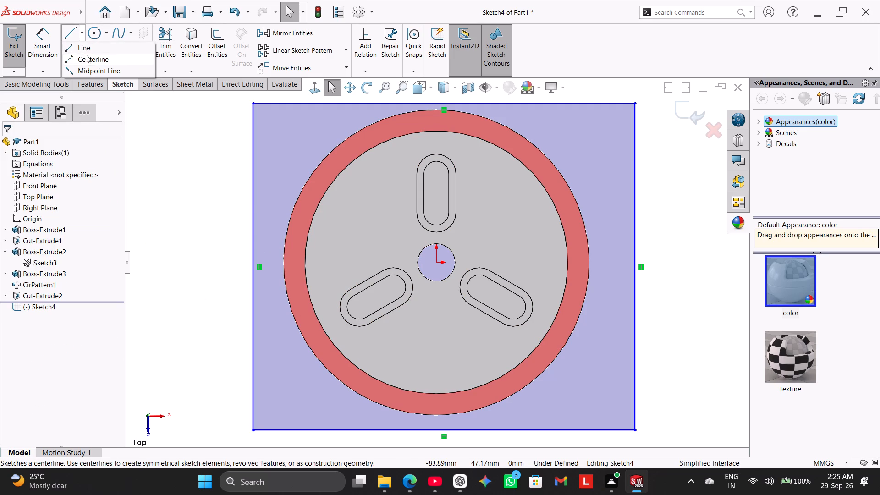
drag(87, 56, 91, 60)
click(435, 262)
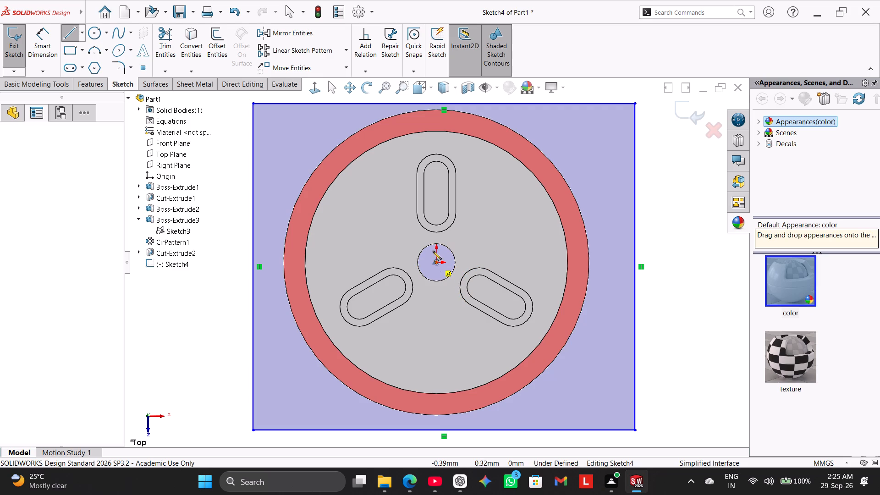
click(435, 137)
right_click(464, 145)
click(486, 148)
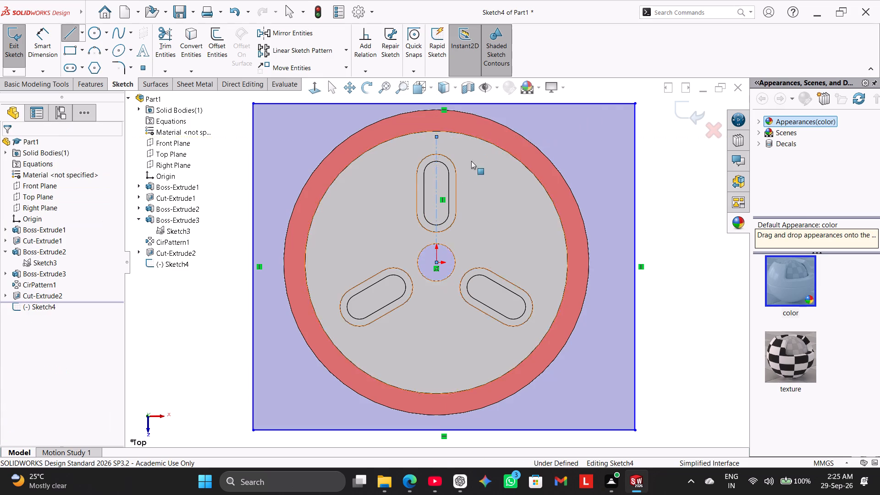
Make the rectangle's two vertical sides symmetric about the vertical centerline.
ctrl+click(253, 163)
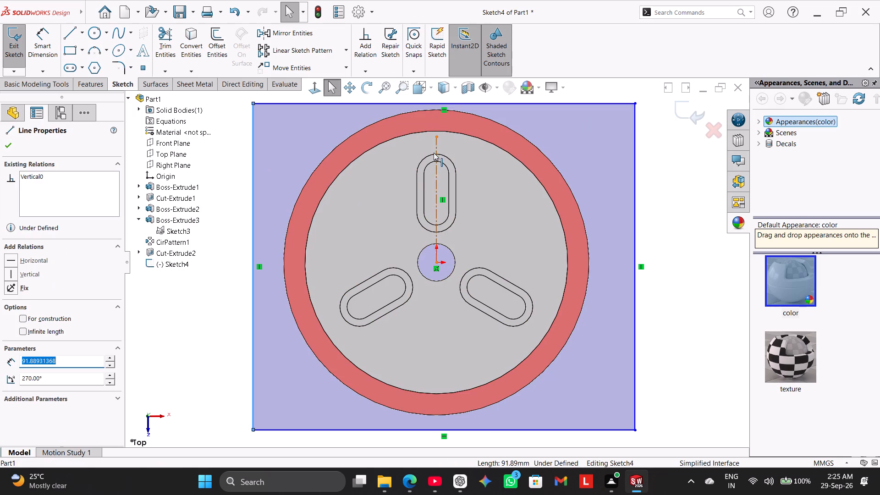
ctrl+click(436, 146)
ctrl+click(637, 154)
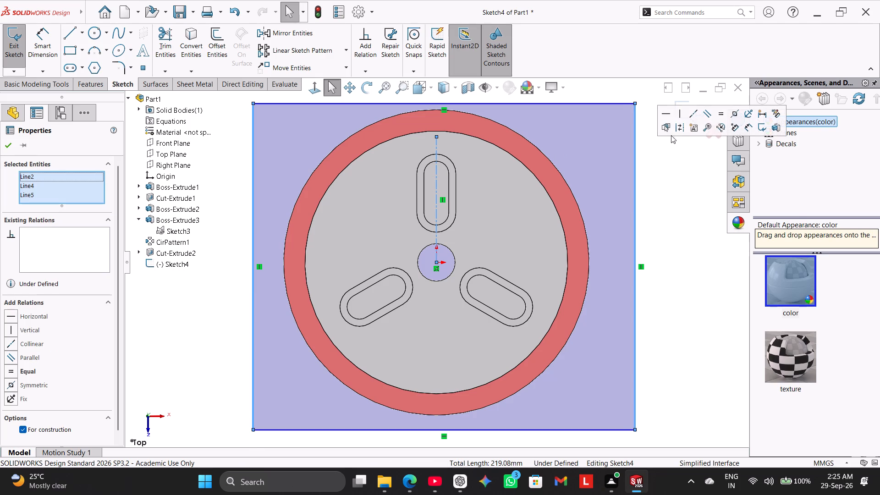
click(738, 115)
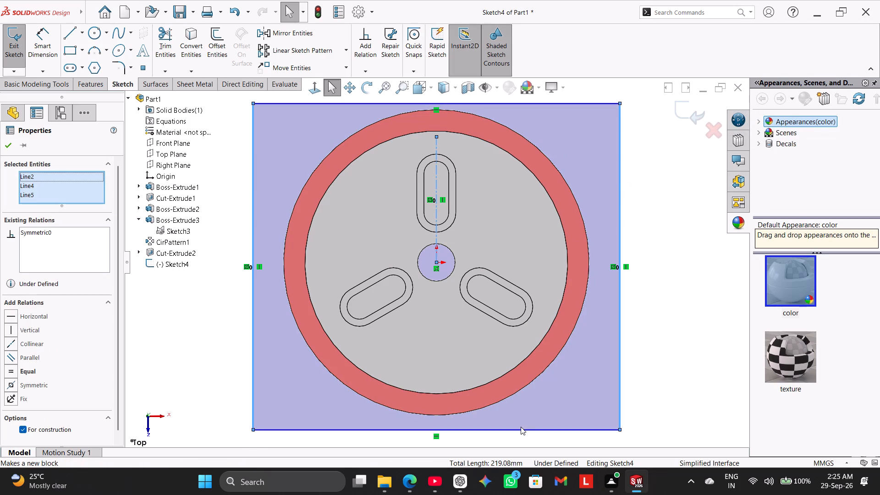
click(667, 340)
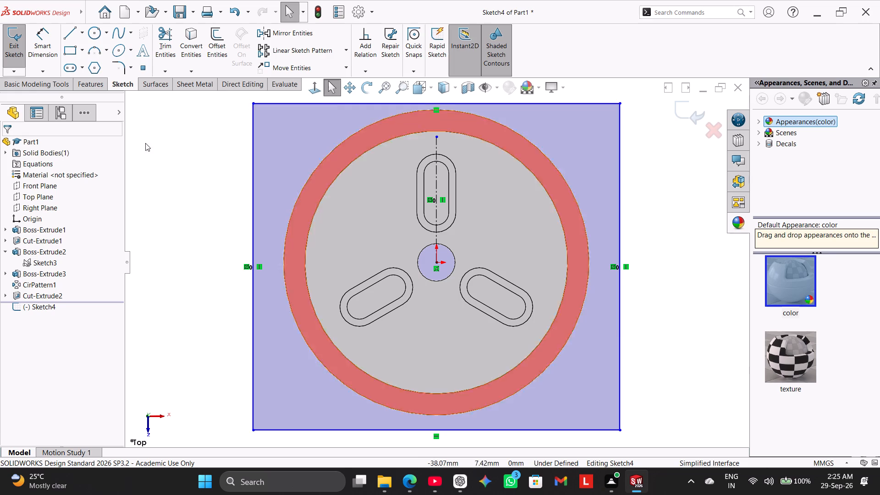
Draw a centerline about 51.6 mm long from the origin to the rectangle's right side and make it horizontal.
click(82, 36)
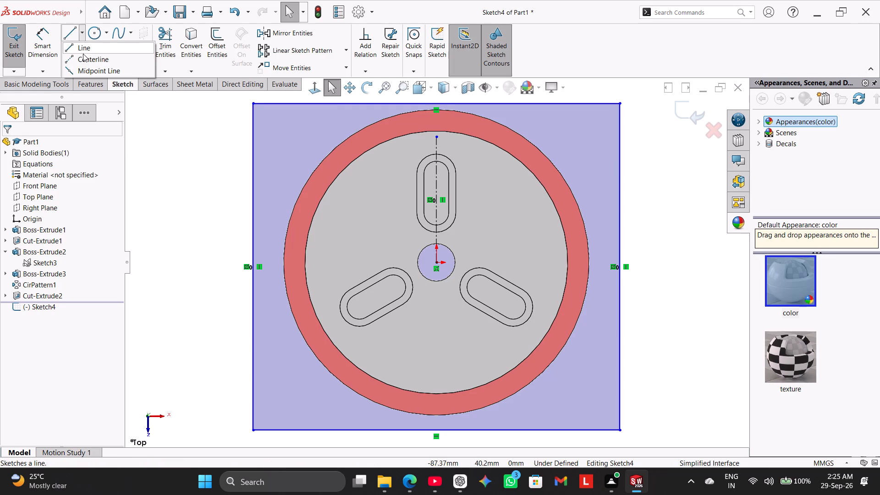
click(84, 57)
click(435, 262)
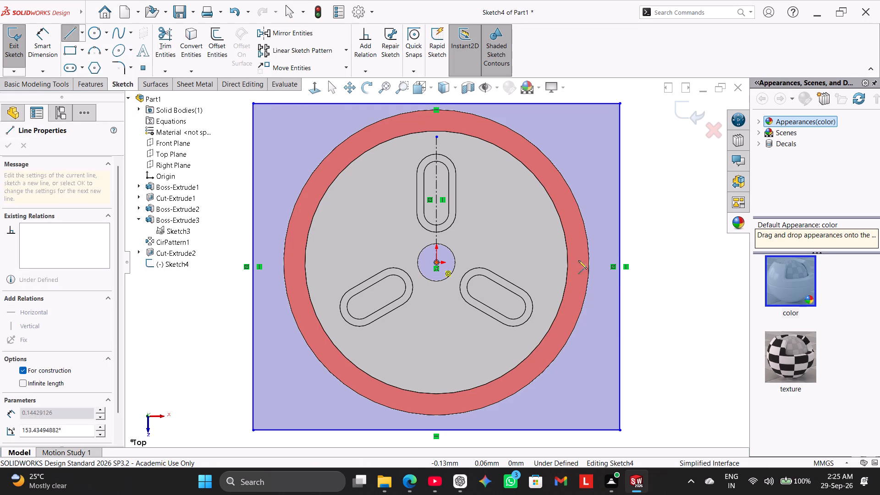
click(621, 266)
right_click(663, 220)
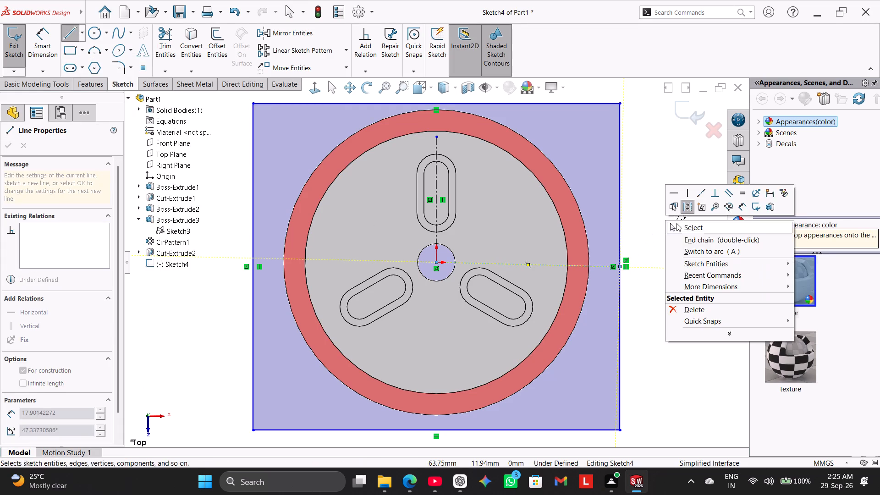
click(680, 225)
right_click(589, 265)
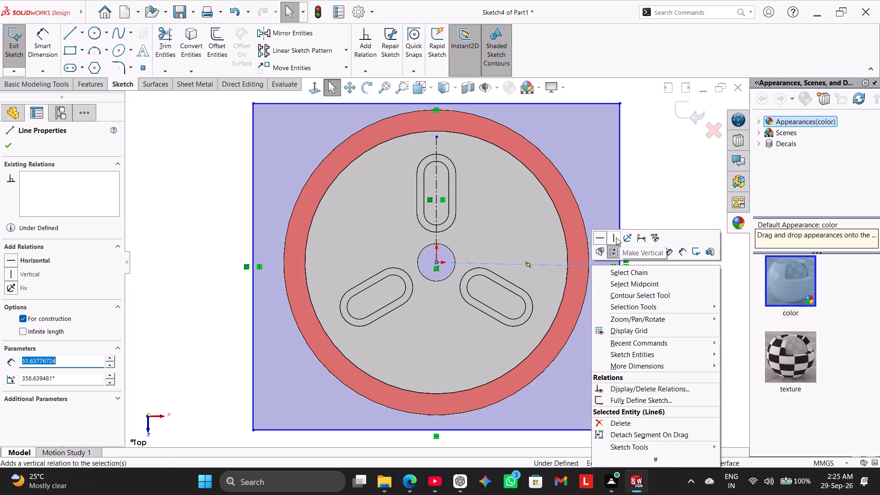
click(603, 236)
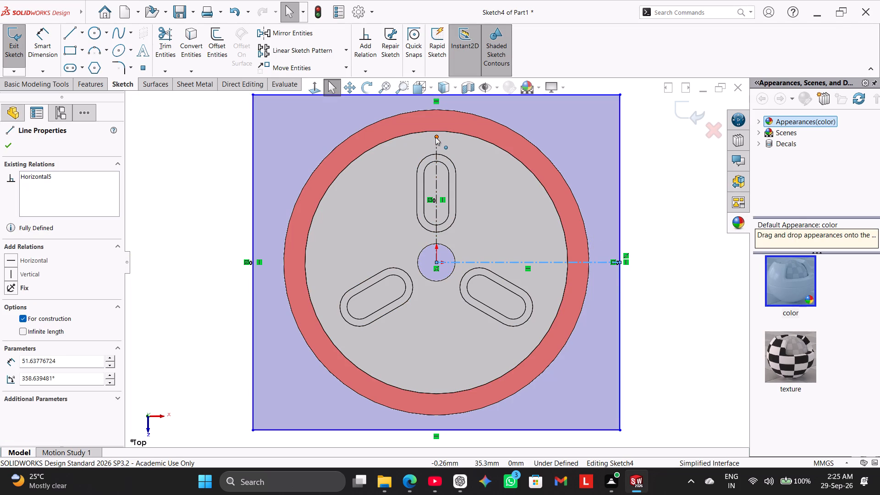
Extend the vertical centerline's free end to the rectangle's upper edge.
drag(436, 137, 441, 97)
click(658, 191)
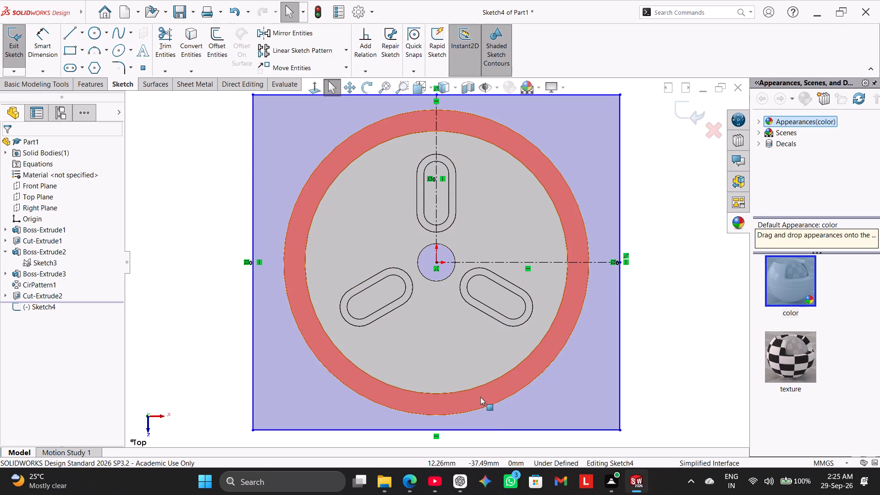
Make the rectangle's upper and lower edges symmetric about the horizontal centerline.
ctrl+click(499, 429)
ctrl+click(549, 263)
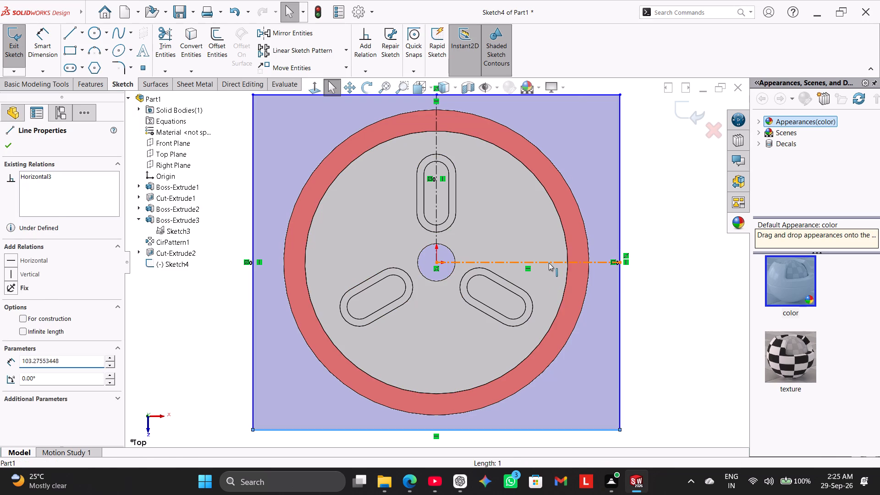
ctrl+click(579, 96)
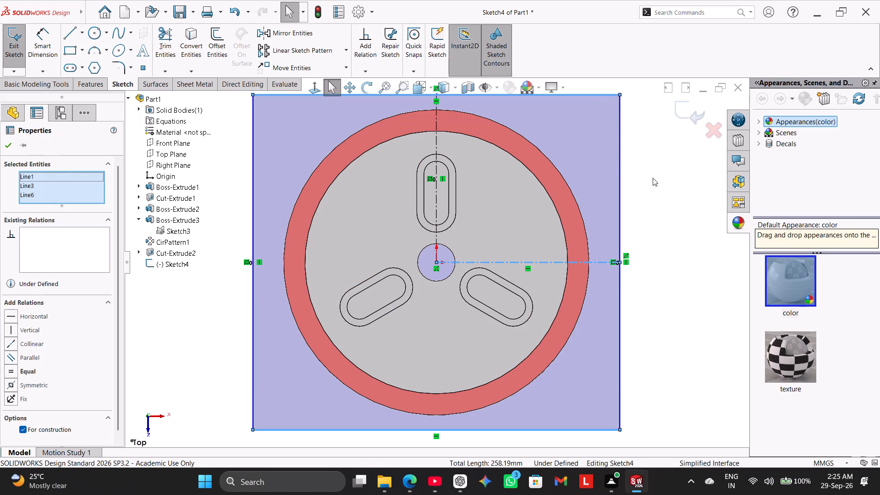
click(15, 385)
scroll(186, 364, up, 2)
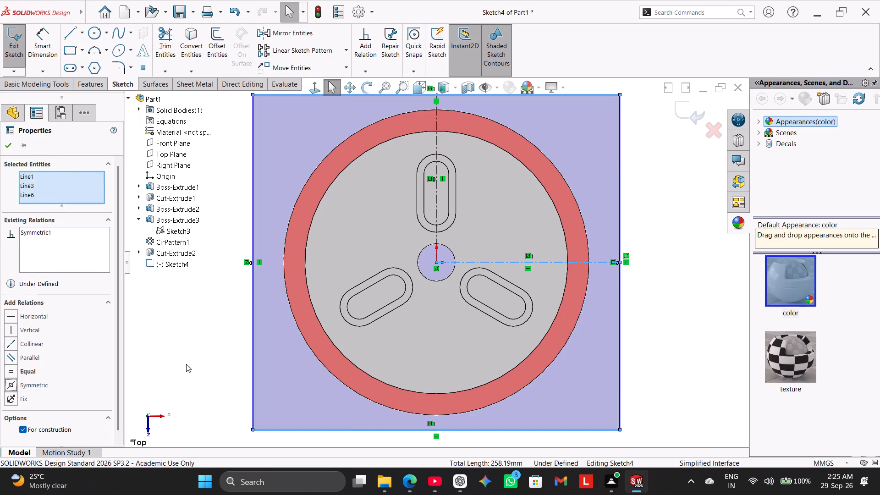
click(186, 364)
Dimension the rectangle's vertical side and set its length to 94 mm.
scroll(185, 358, up, 1)
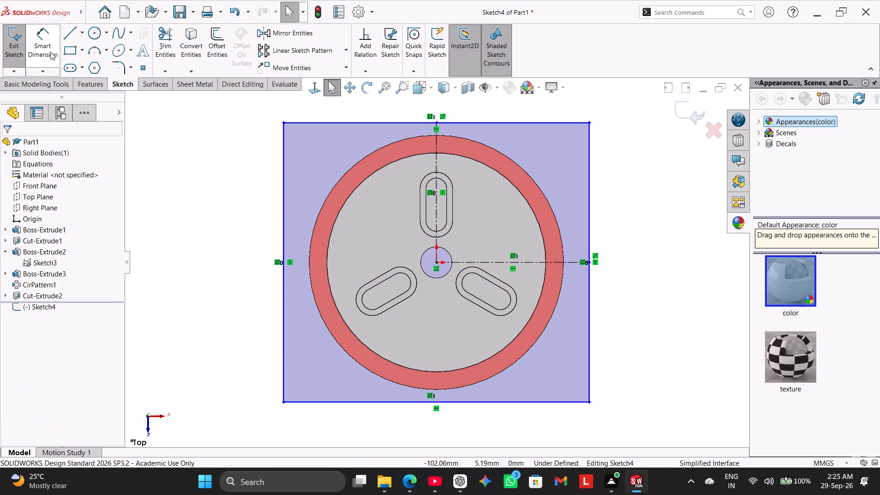
click(53, 44)
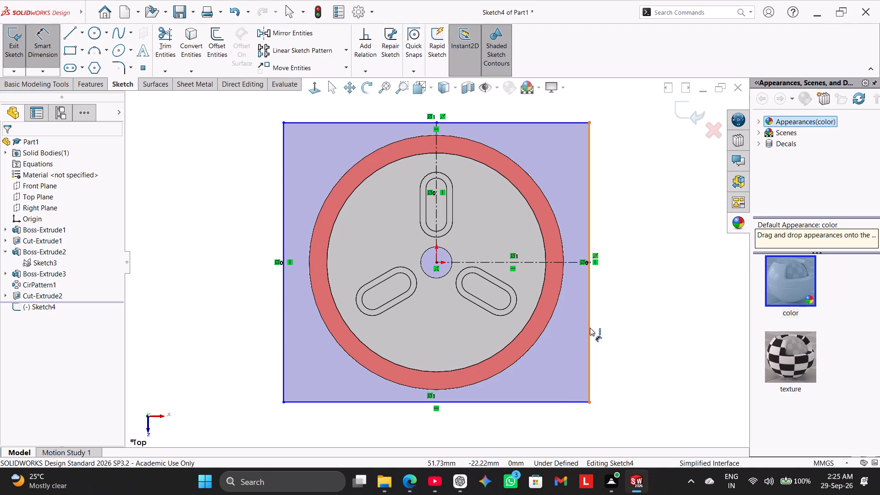
click(590, 328)
click(654, 314)
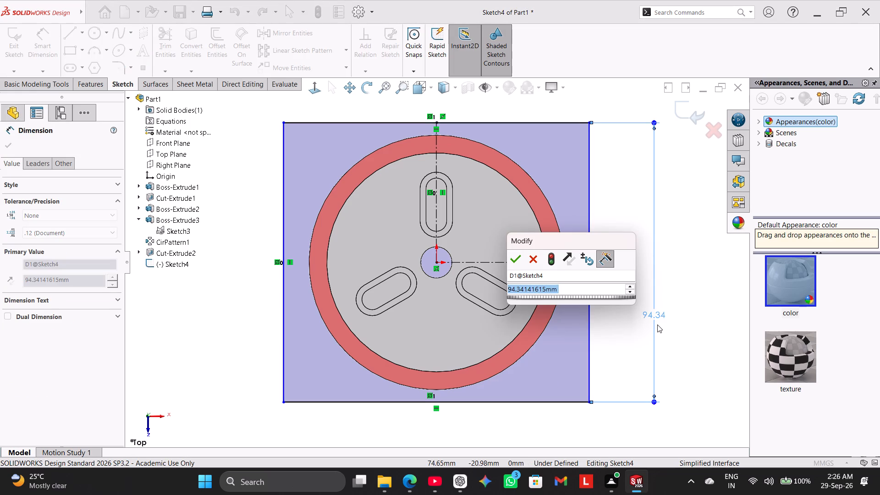
text(94)
key(Return)
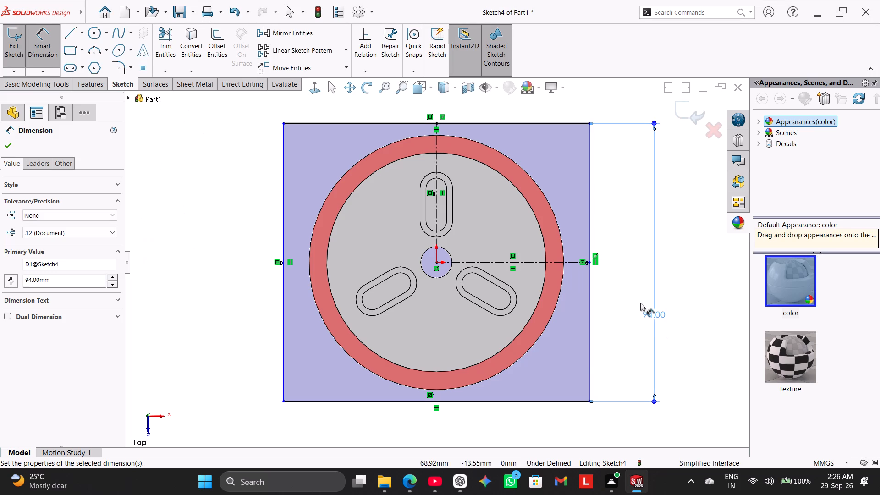
Dimension the rectangle's lower edge and set its length to 95 mm.
click(552, 401)
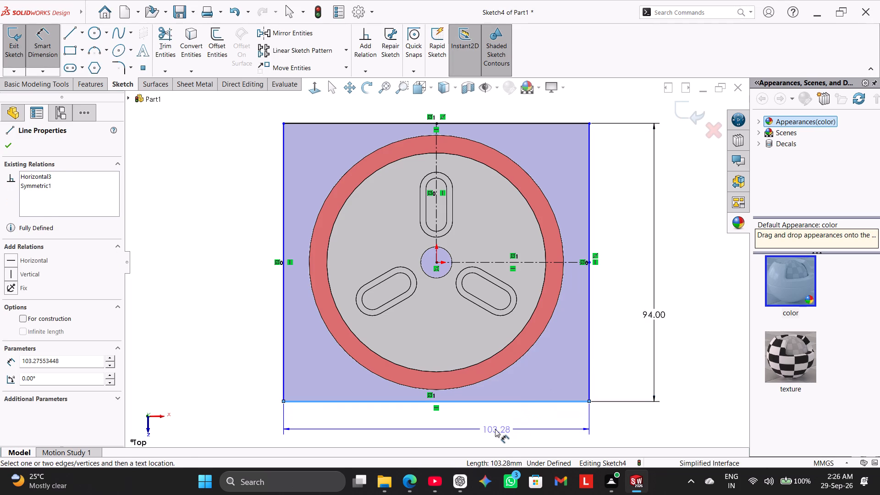
click(495, 429)
text(95)
key(Return)
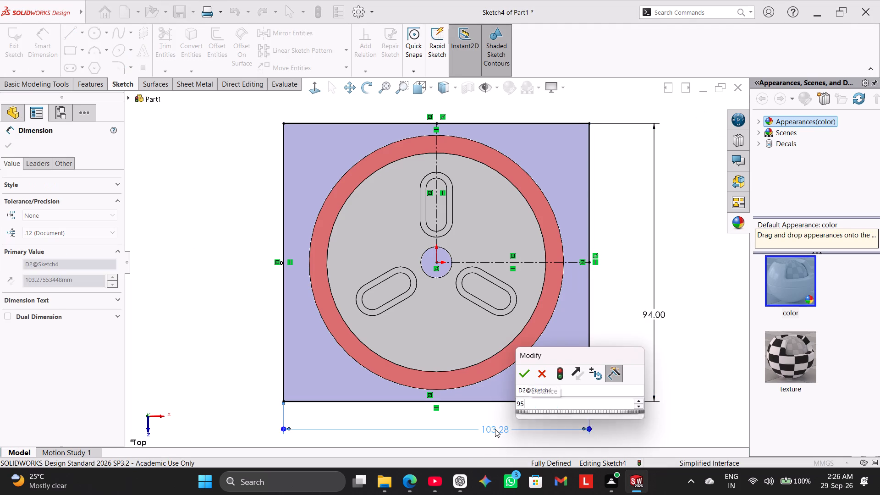
right_click(152, 291)
click(189, 323)
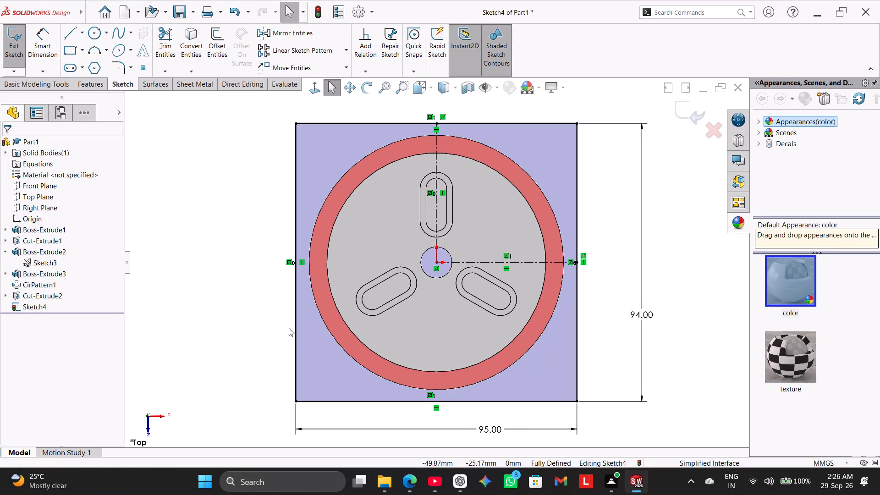
Sketch a circle of about 5.9 mm radius inside the rectangle's upper-left corner, outside the round part.
click(93, 34)
click(324, 148)
click(337, 159)
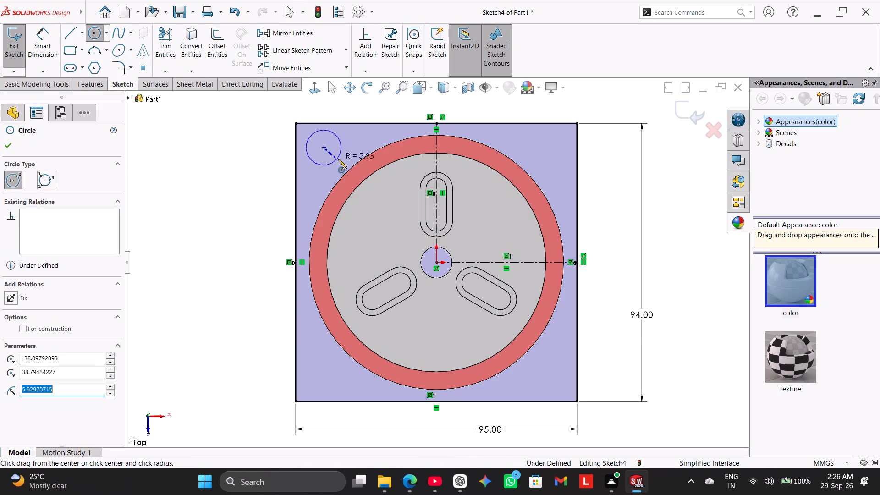
right_drag(198, 149, 204, 149)
click(230, 158)
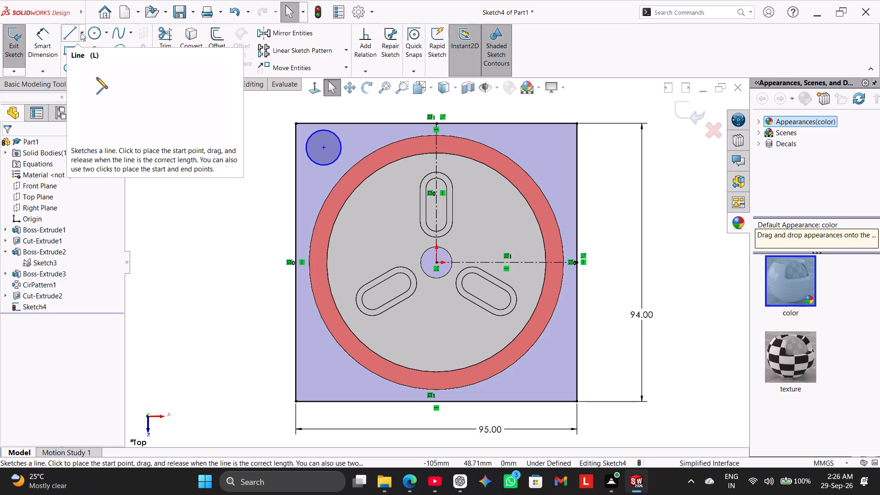
Dimension the horizontal distance from the vertical centerline to the corner circle's center and set it to 38.5 mm.
click(42, 44)
click(434, 164)
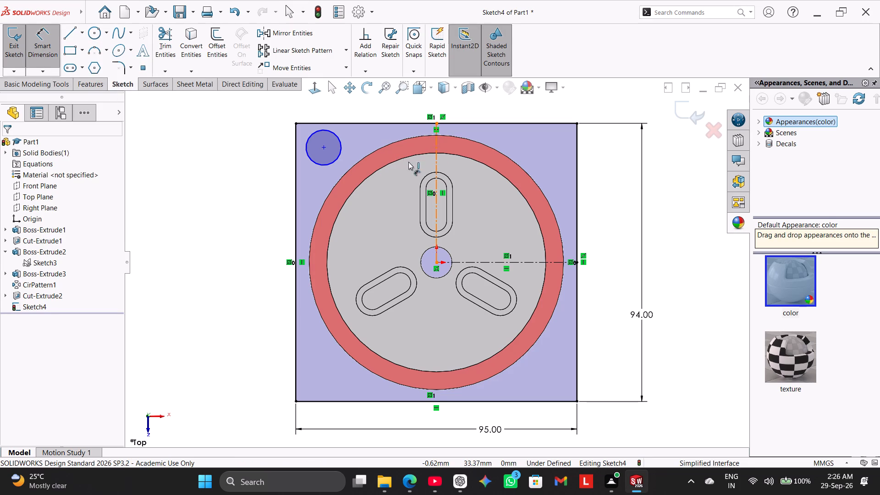
click(323, 148)
click(363, 108)
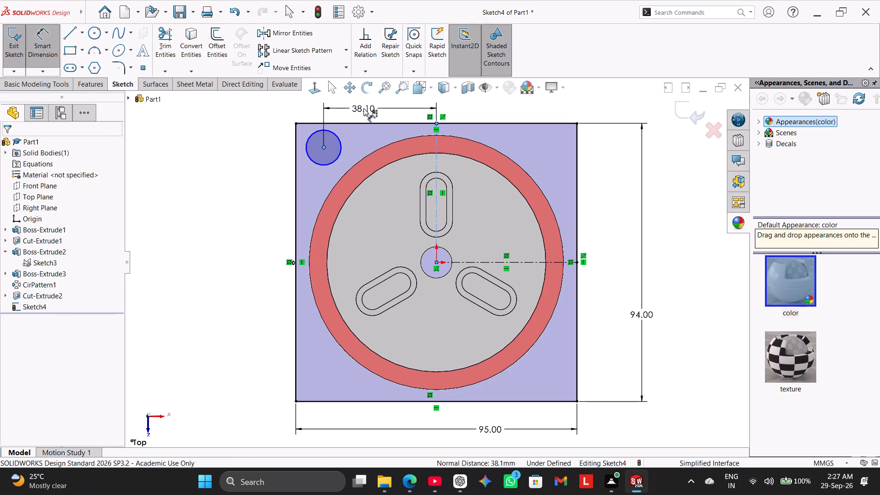
text(38)
text(.5)
key(Return)
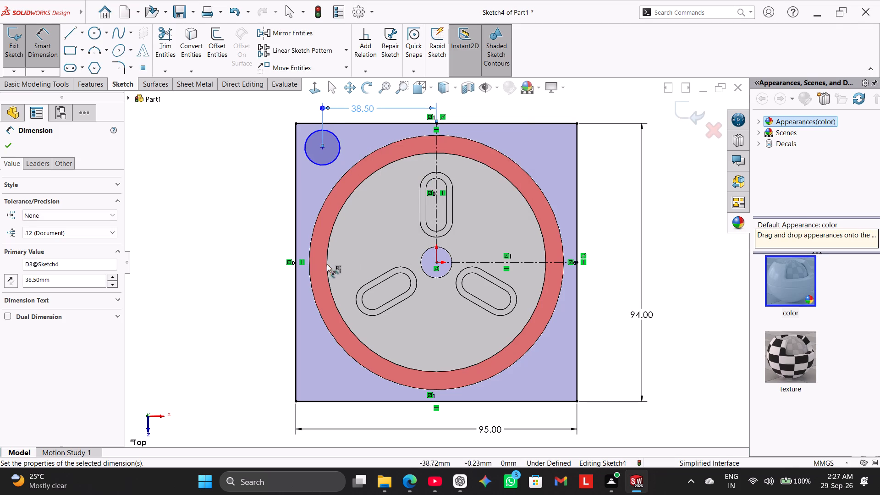
Dimension the vertical distance from the origin to the corner circle's center and set it to 38 mm.
click(437, 262)
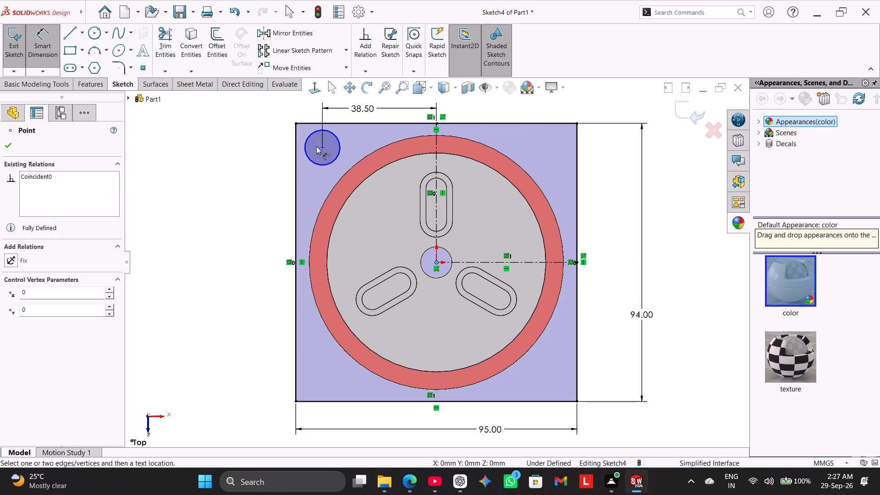
click(320, 147)
click(260, 187)
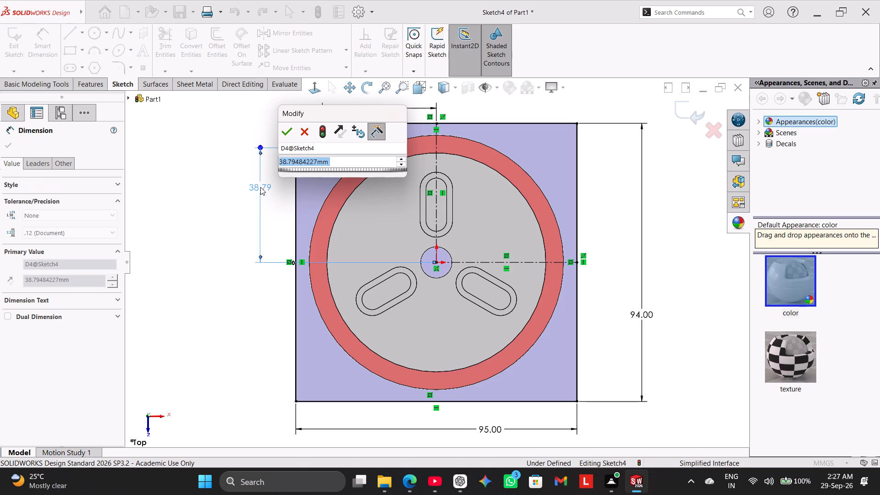
text(38)
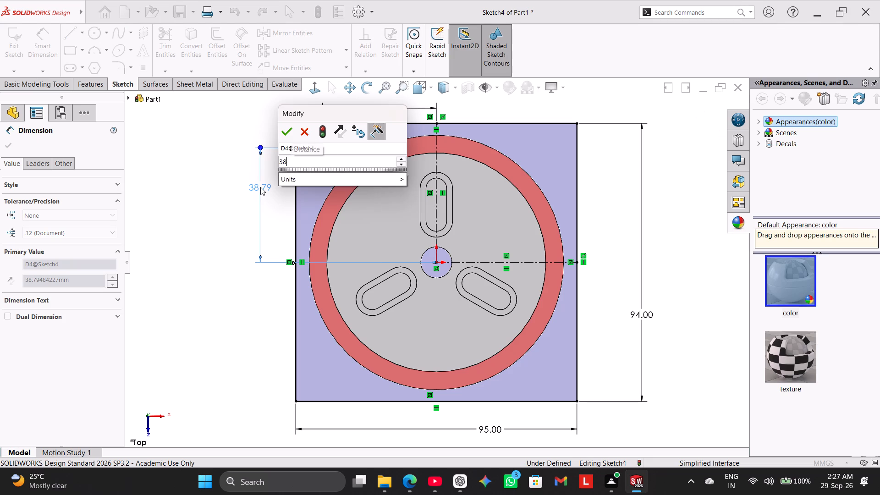
key(Return)
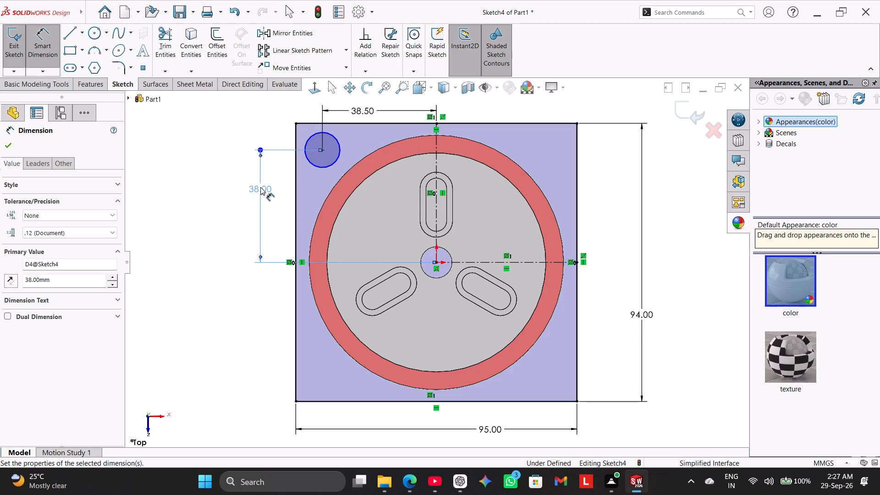
right_click(212, 215)
click(236, 245)
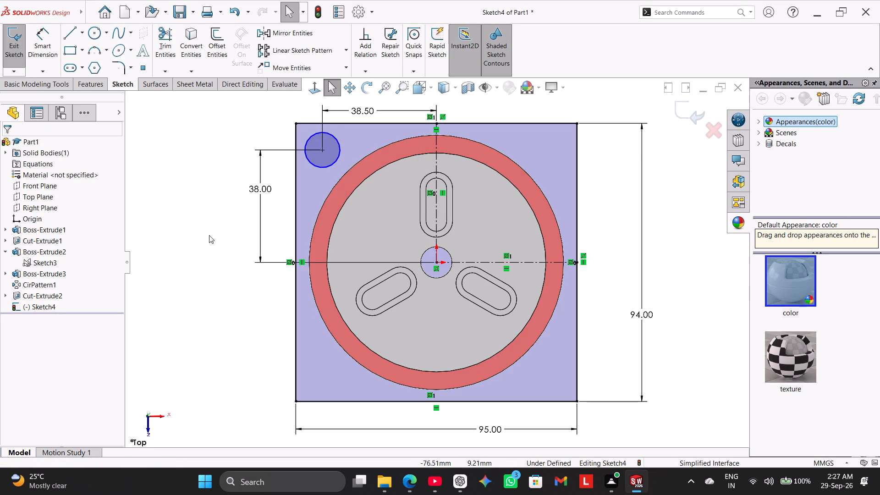
Dimension the corner circle's diameter.
click(53, 53)
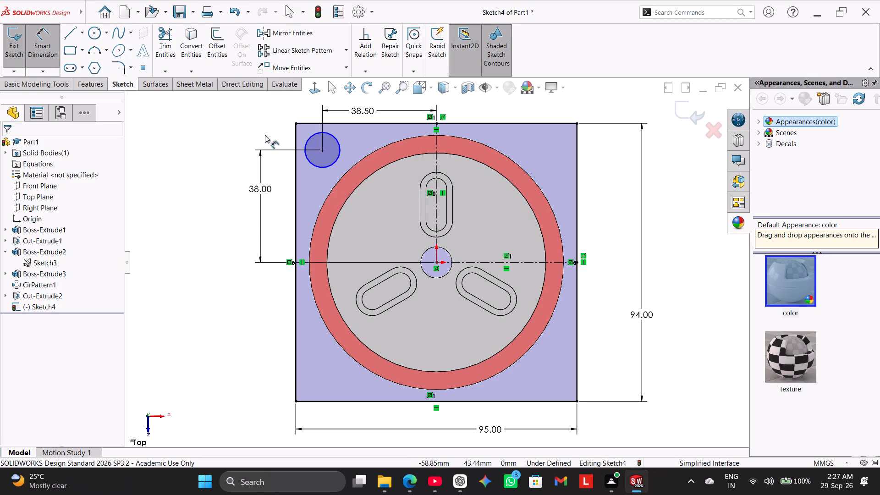
click(306, 141)
click(232, 121)
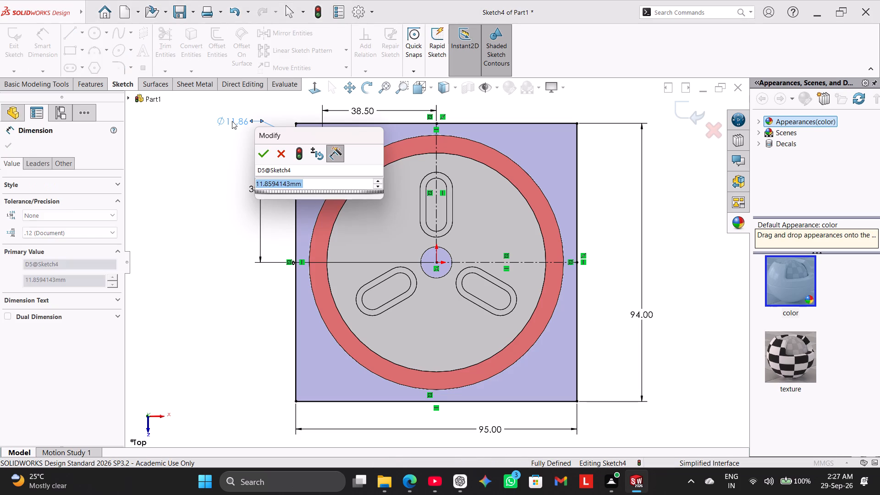
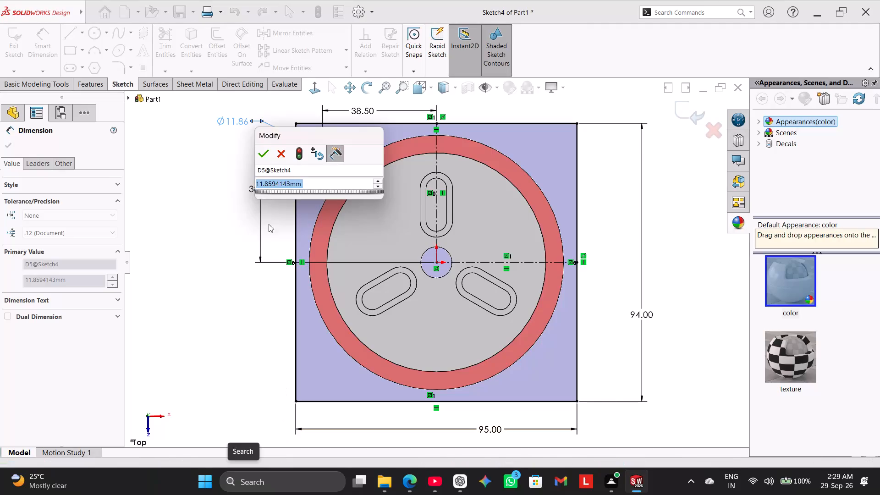
Delete the upper-left corner circle along with its diameter and position dimensions.
click(278, 152)
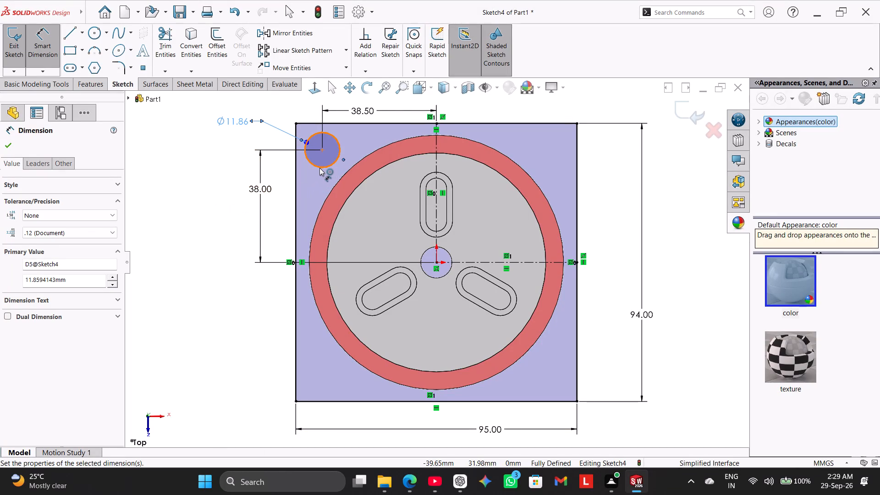
right_click(319, 168)
click(339, 199)
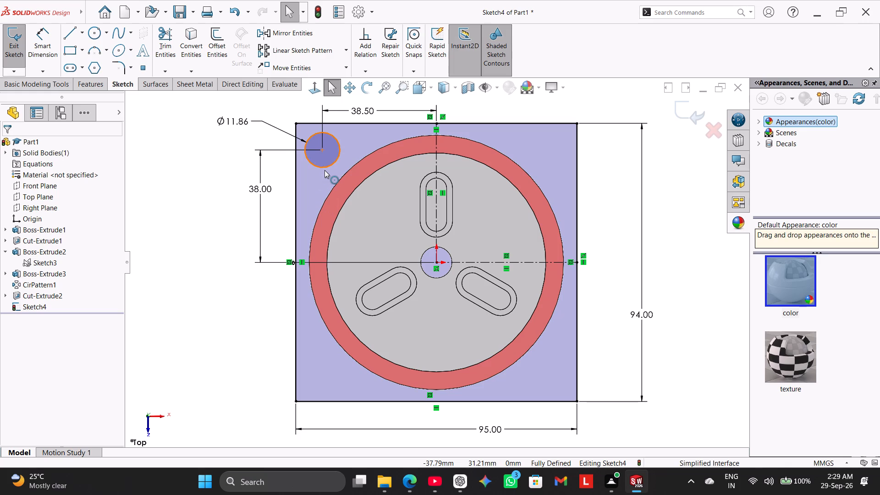
right_click(240, 125)
click(293, 258)
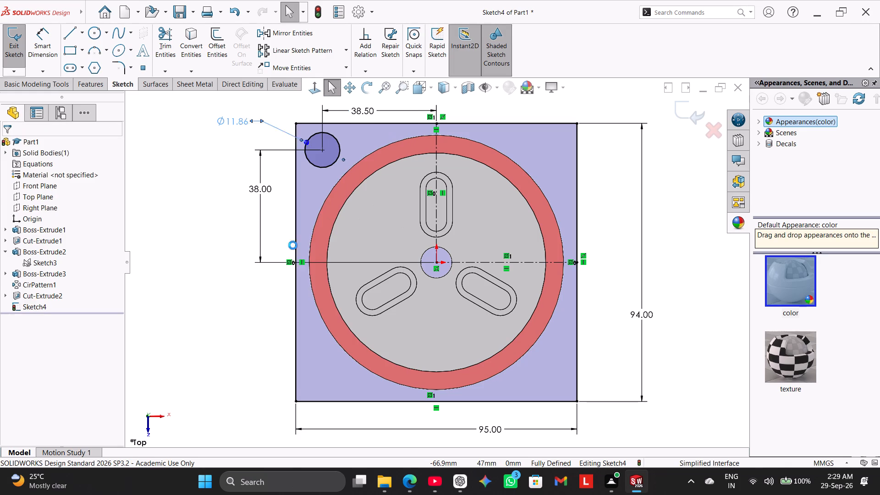
right_click(319, 169)
click(346, 316)
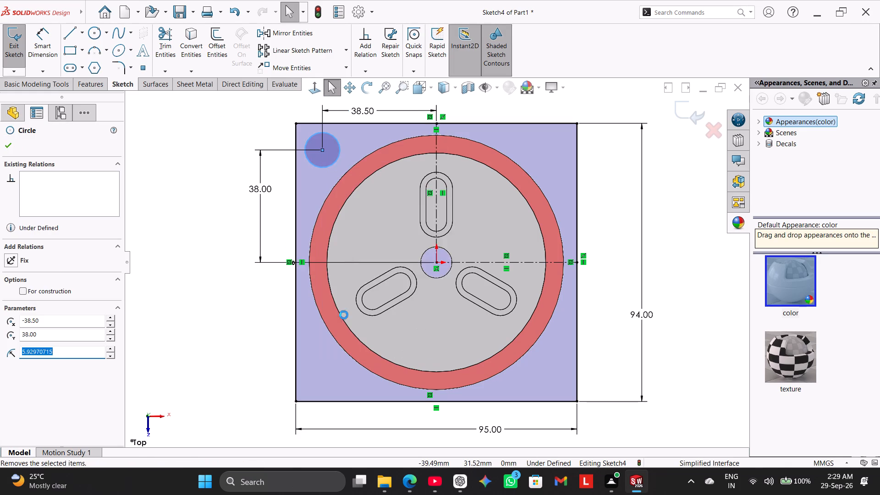
click(385, 236)
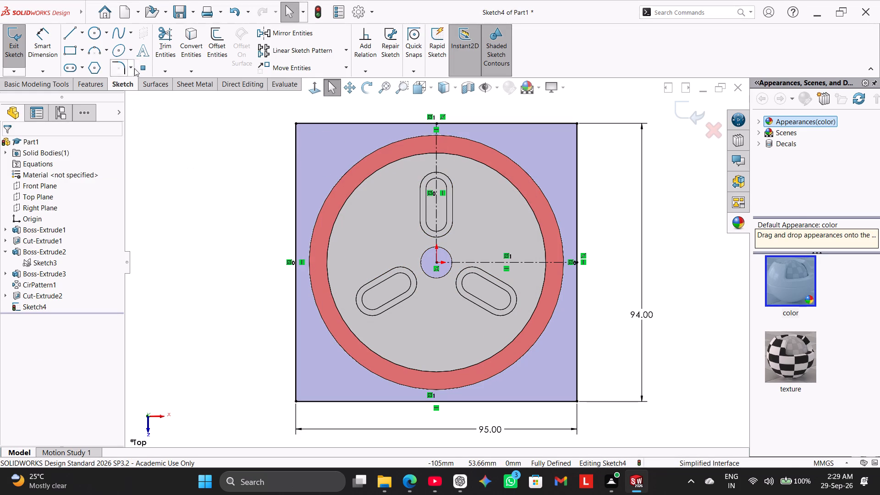
Draw a centerline from the origin at about 45° toward the rectangle's upper-left corner, ending a little beyond it.
click(143, 70)
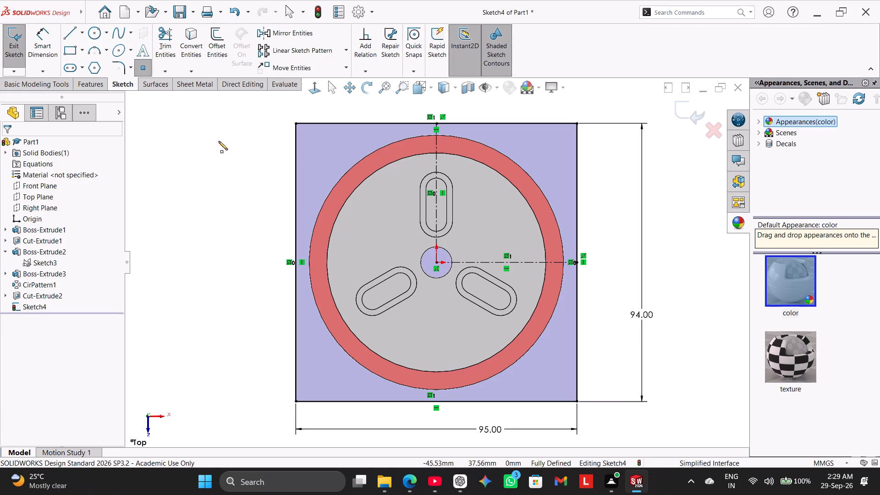
click(80, 35)
click(88, 56)
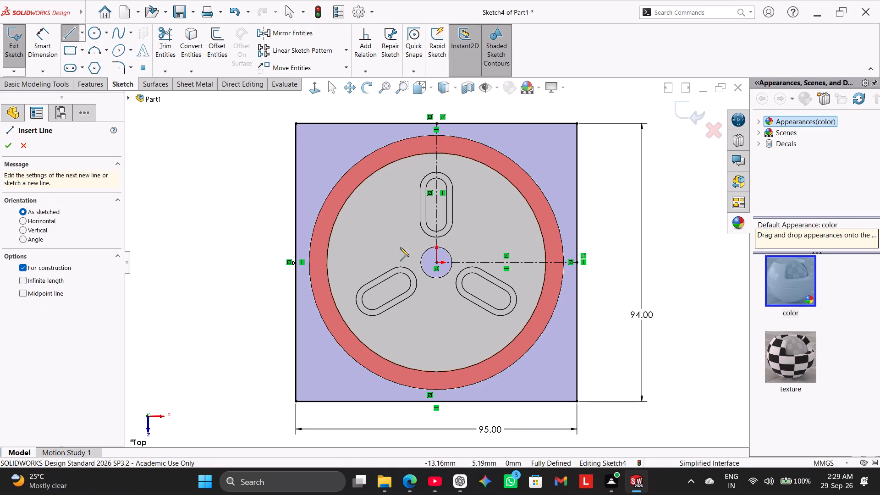
click(434, 262)
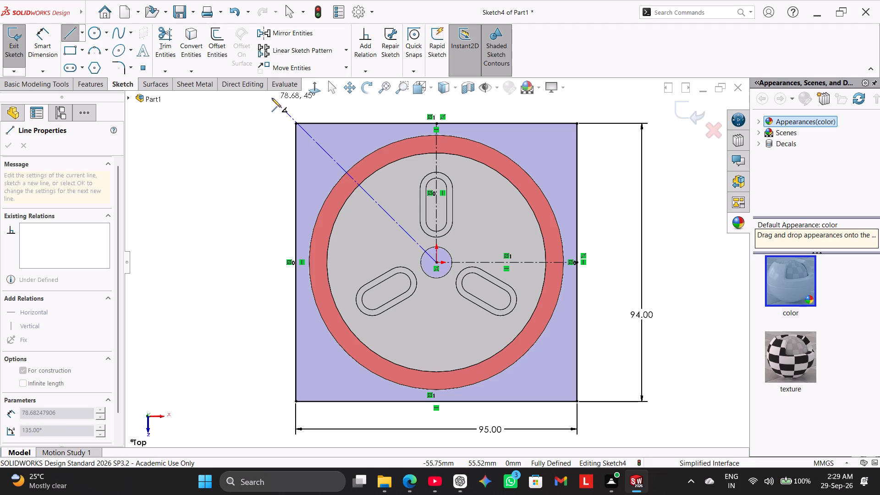
scroll(302, 132, down, 3)
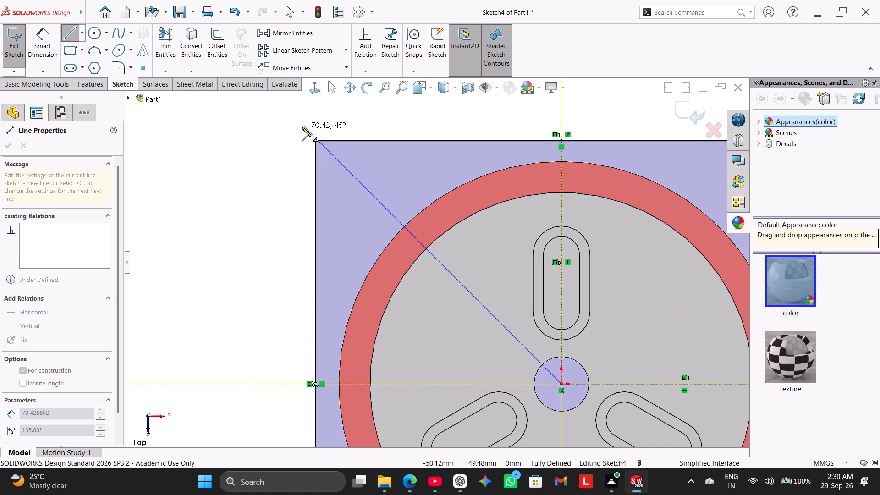
click(274, 110)
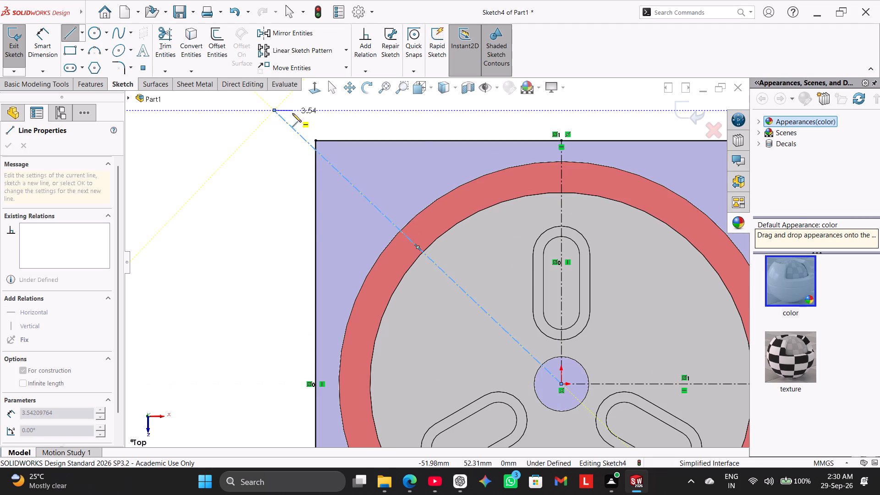
right_click(292, 113)
click(312, 116)
Make the rectangle's upper-left corner point coincident with the diagonal centerline.
ctrl+click(305, 140)
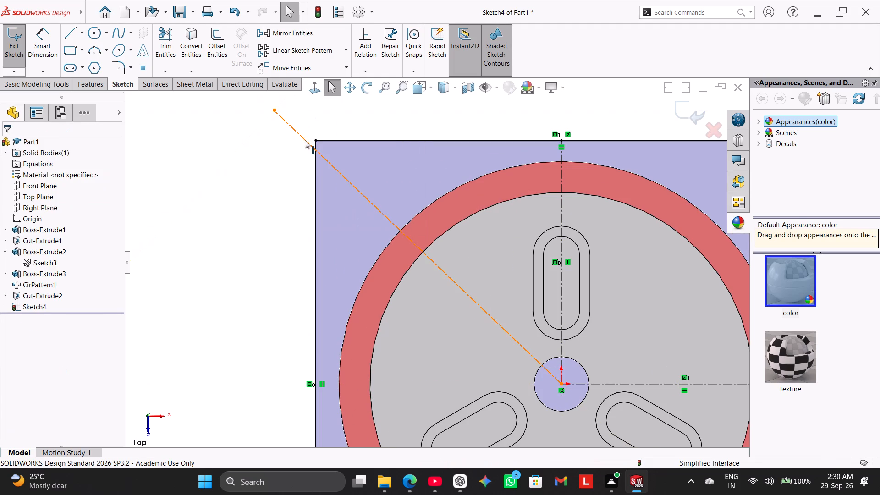
ctrl+click(315, 140)
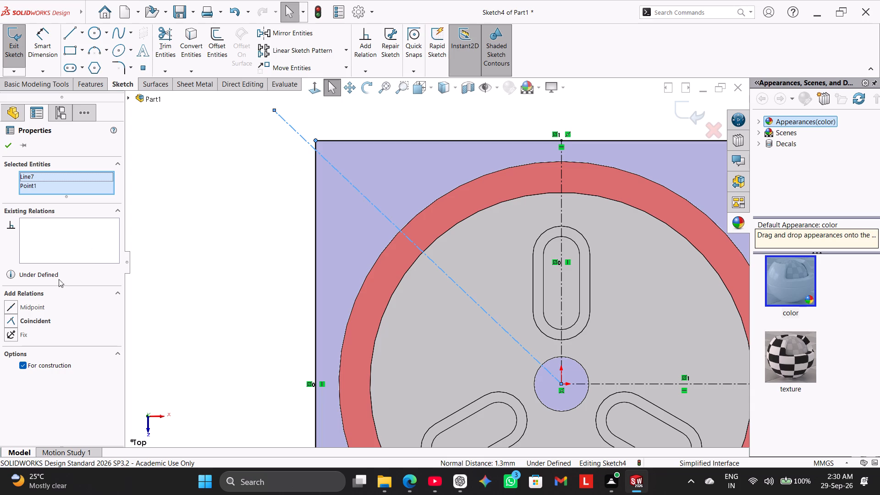
click(18, 322)
click(156, 288)
scroll(188, 288, up, 3)
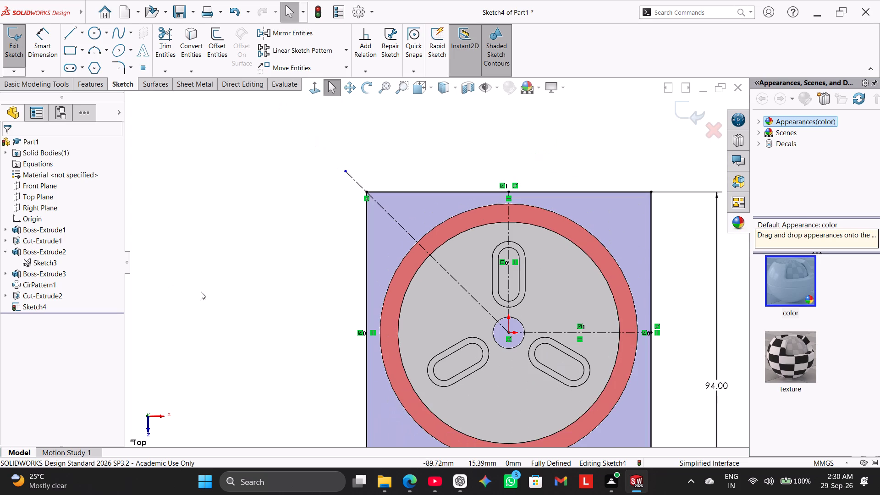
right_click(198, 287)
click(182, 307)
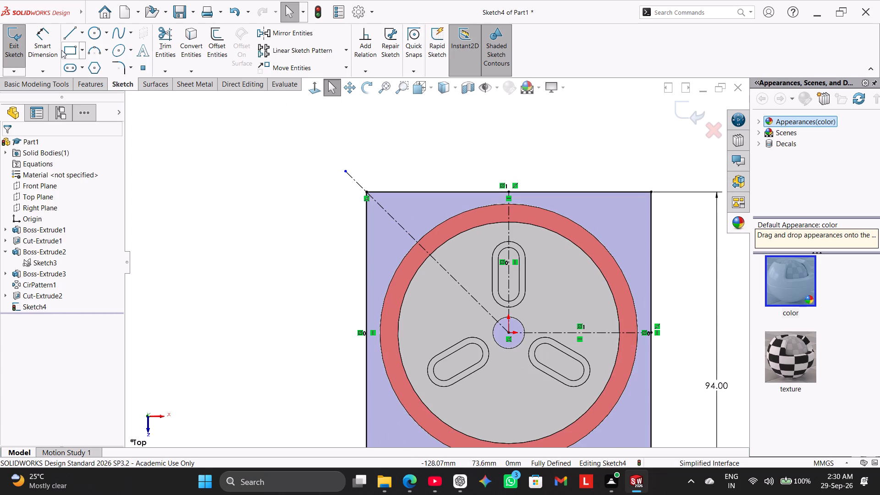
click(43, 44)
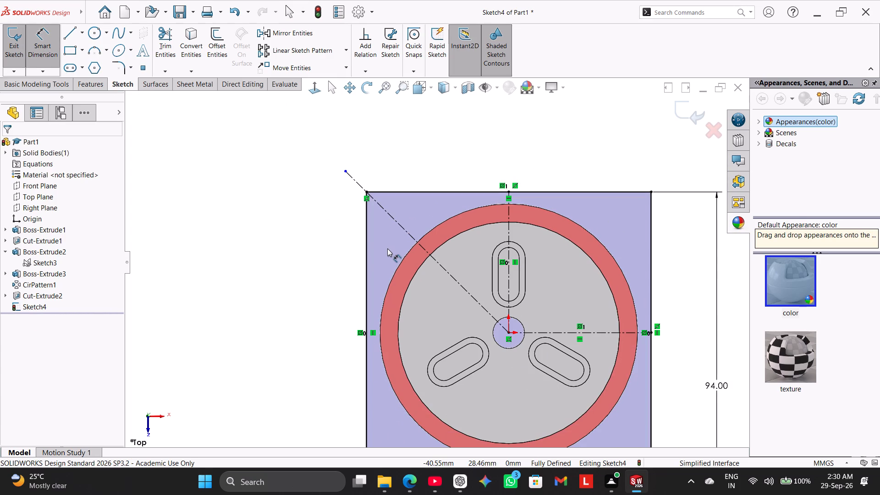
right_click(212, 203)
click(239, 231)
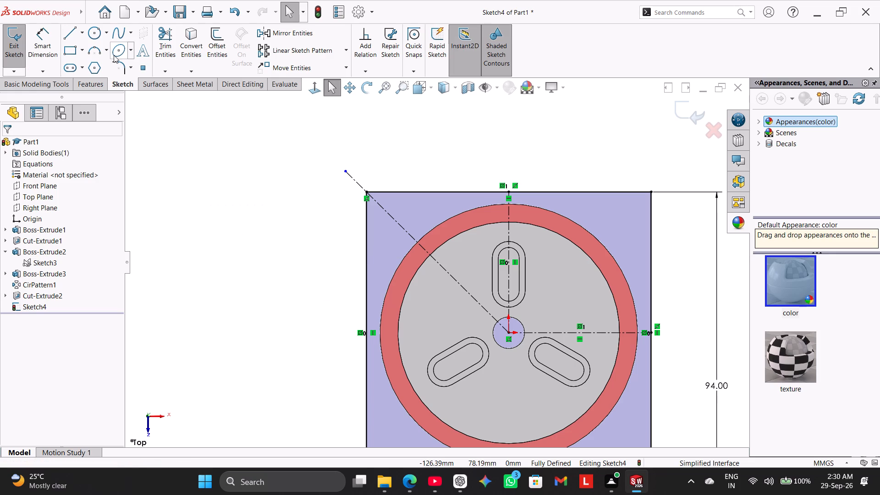
Draw a solid line about 46.9 mm long at 45° from the round part's outer edge, up and outward past the rectangle's top edge.
click(68, 35)
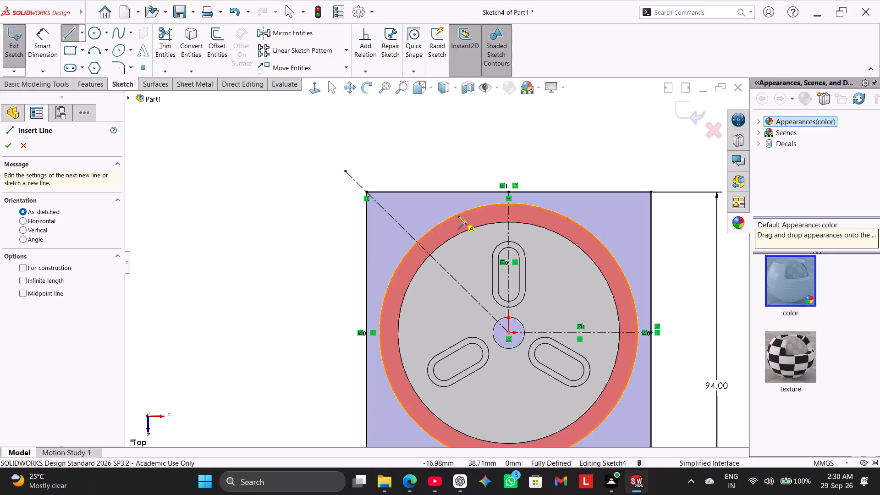
click(458, 216)
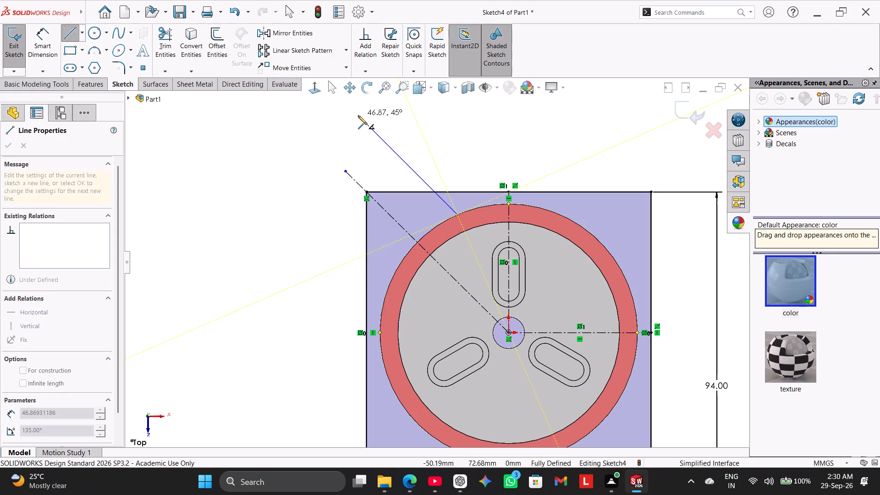
click(358, 115)
right_click(389, 115)
click(412, 126)
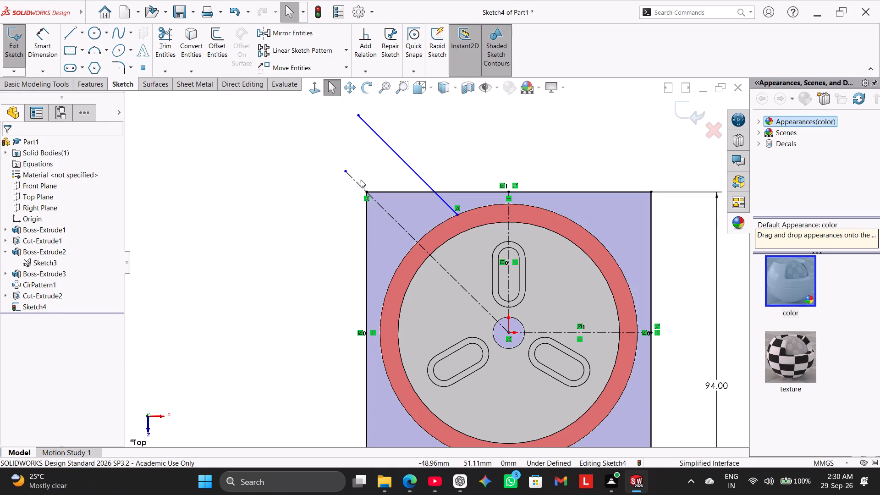
Add a parallel relation between the new solid line and the diagonal centerline.
click(353, 180)
ctrl+click(390, 148)
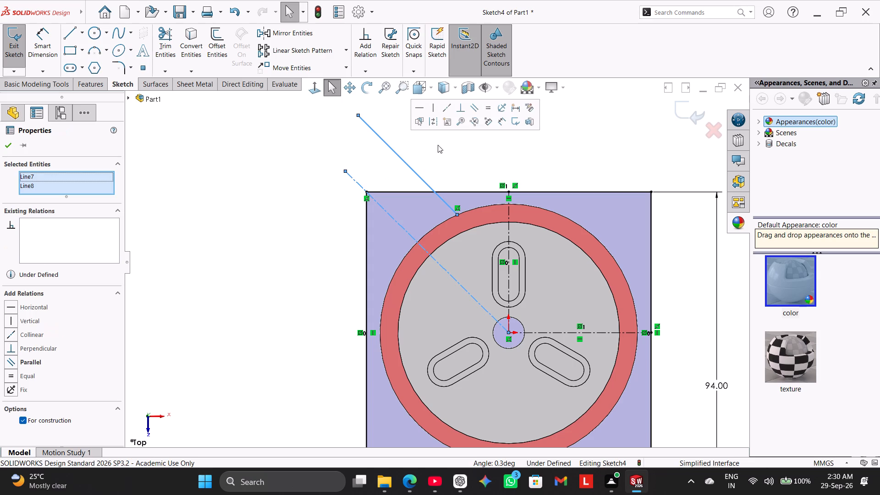
click(470, 110)
click(264, 150)
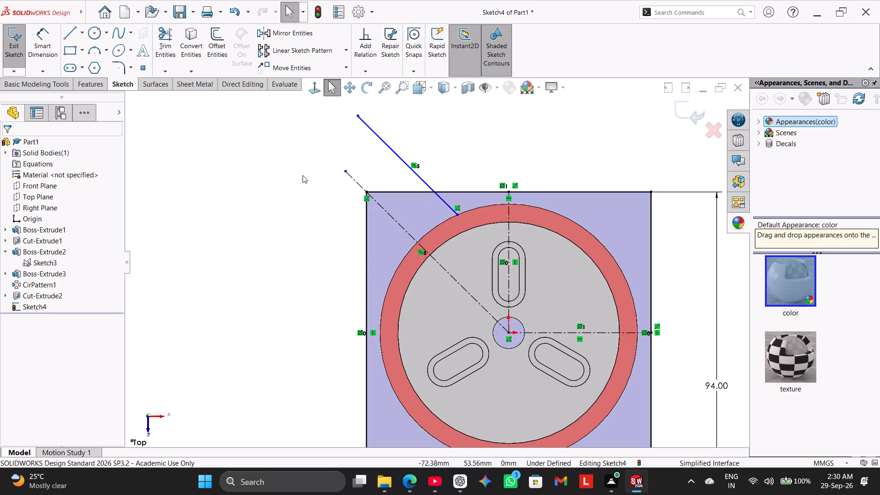
Mirror the solid line about the diagonal centerline, keeping the original.
ctrl+click(384, 141)
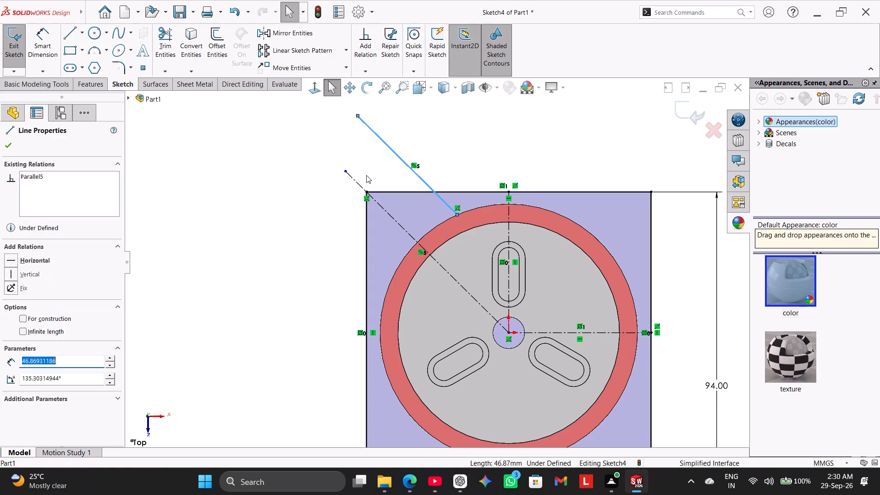
ctrl+click(301, 32)
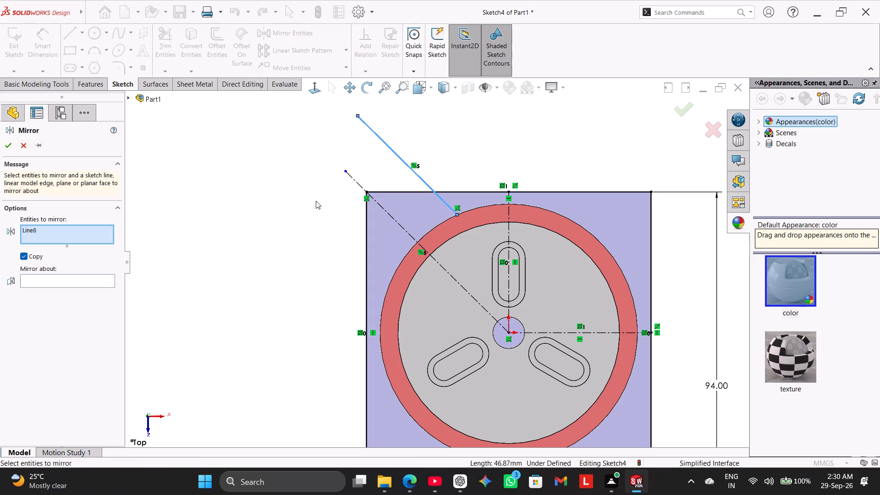
click(303, 202)
right_click(304, 201)
click(304, 201)
right_click(304, 201)
click(98, 279)
click(357, 181)
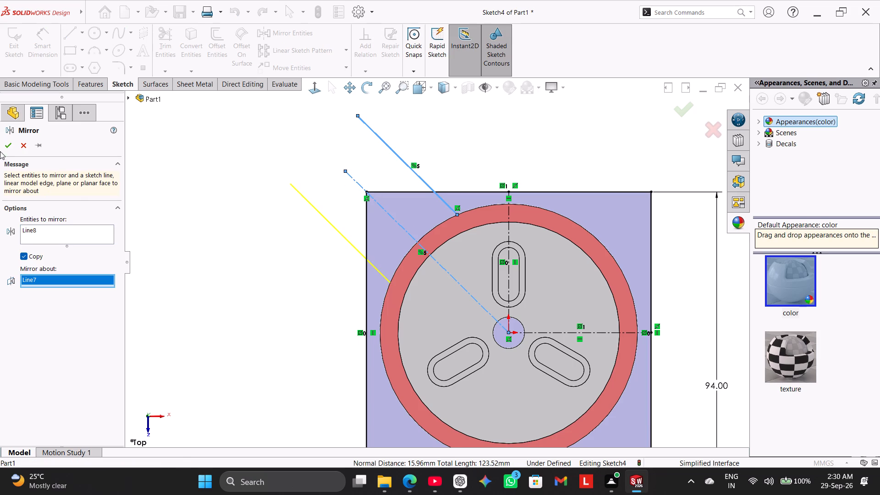
click(9, 147)
scroll(248, 261, up, 1)
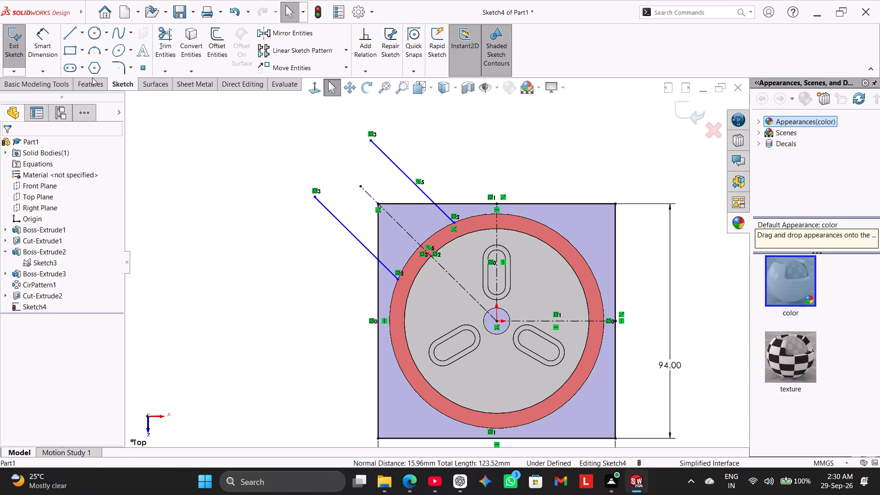
Dimension the distance between the two mirrored parallel lines and set it to 30 mm.
click(46, 44)
click(346, 228)
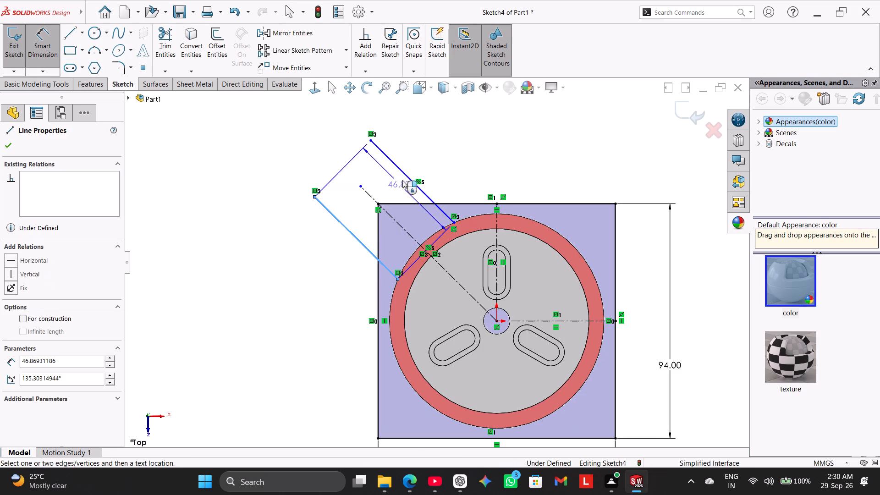
click(406, 175)
click(322, 150)
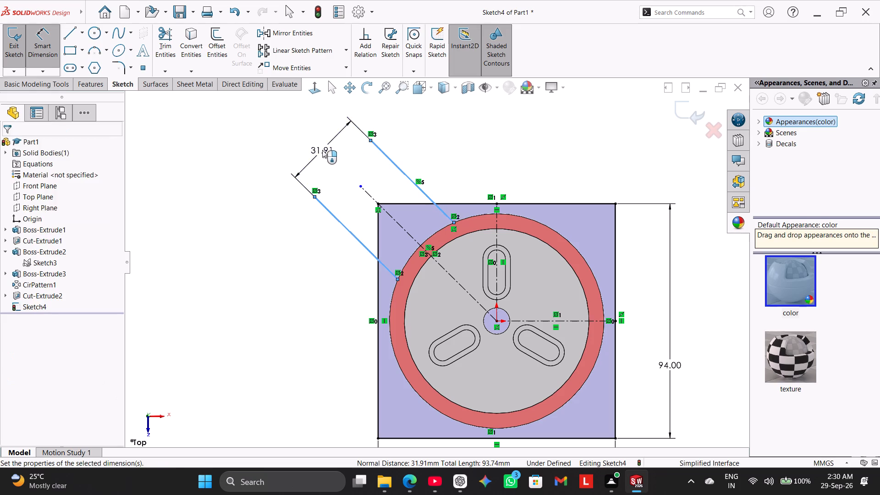
text(30)
key(Return)
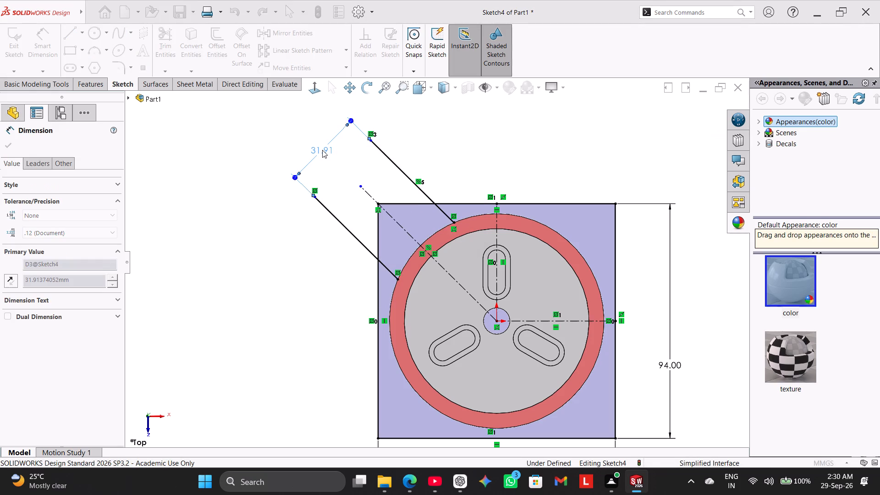
right_click(496, 155)
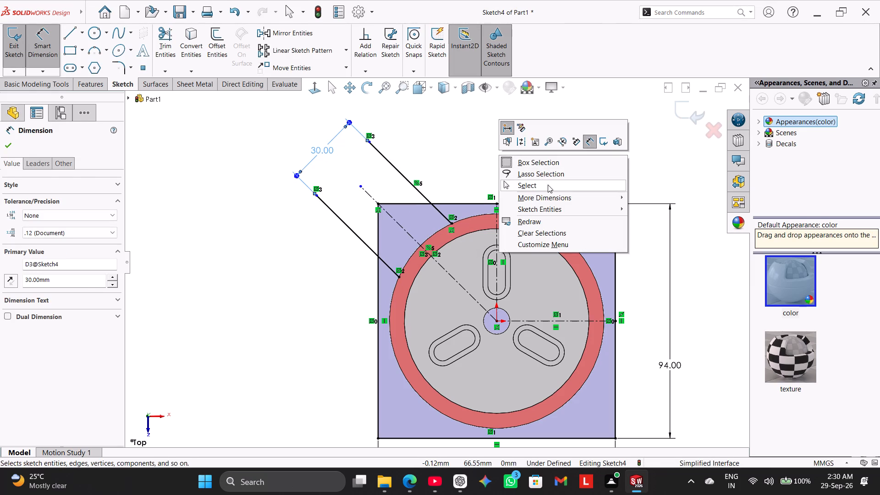
click(548, 185)
Shorten the upper parallel line by moving its outer endpoint onto the rectangle's top edge.
drag(368, 142, 392, 161)
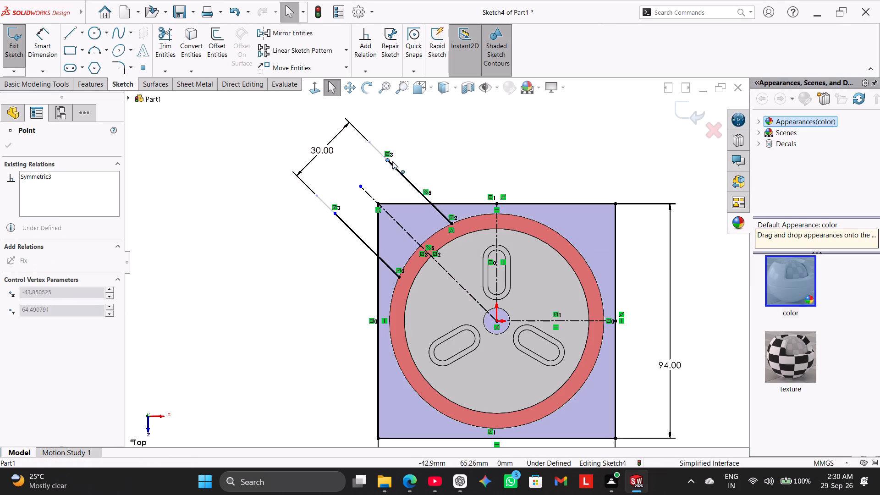
drag(392, 161, 429, 207)
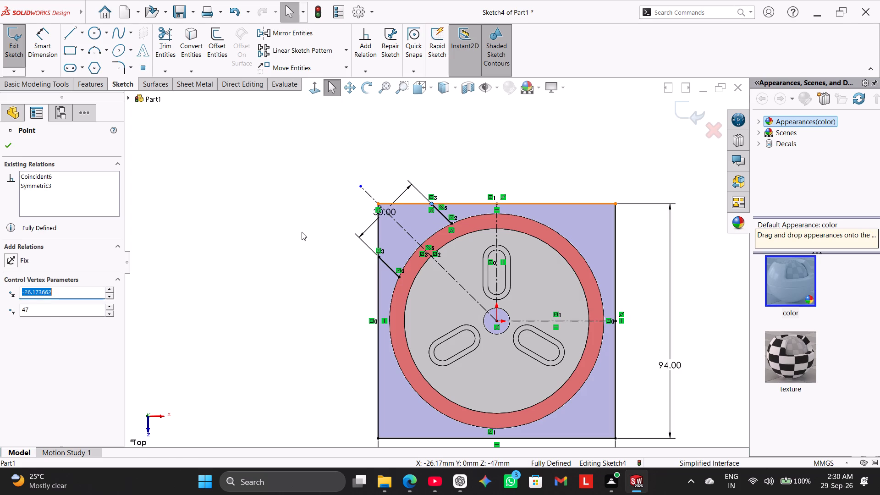
click(287, 248)
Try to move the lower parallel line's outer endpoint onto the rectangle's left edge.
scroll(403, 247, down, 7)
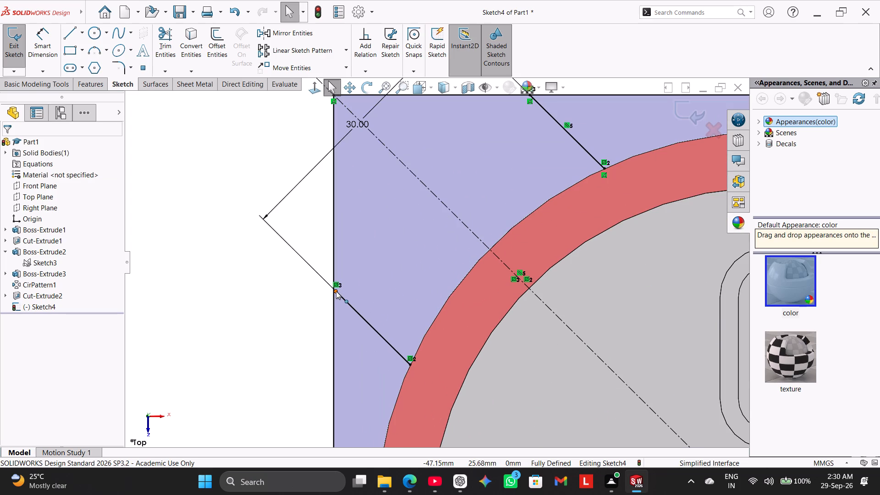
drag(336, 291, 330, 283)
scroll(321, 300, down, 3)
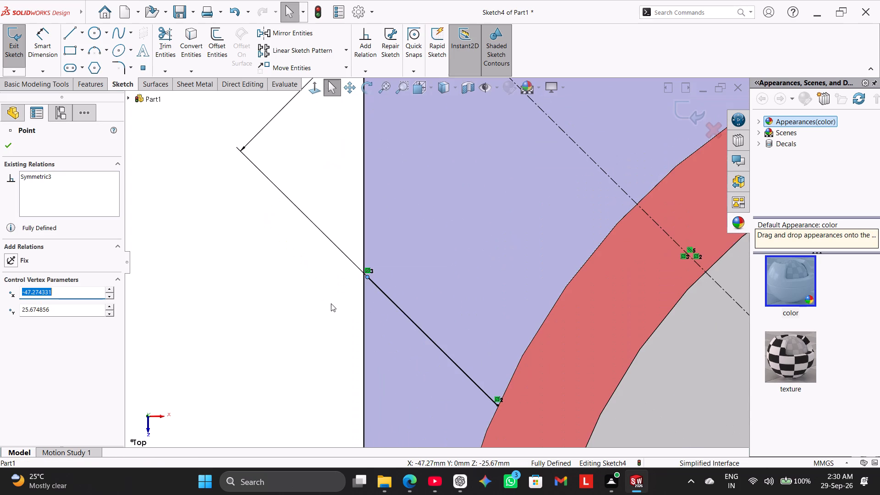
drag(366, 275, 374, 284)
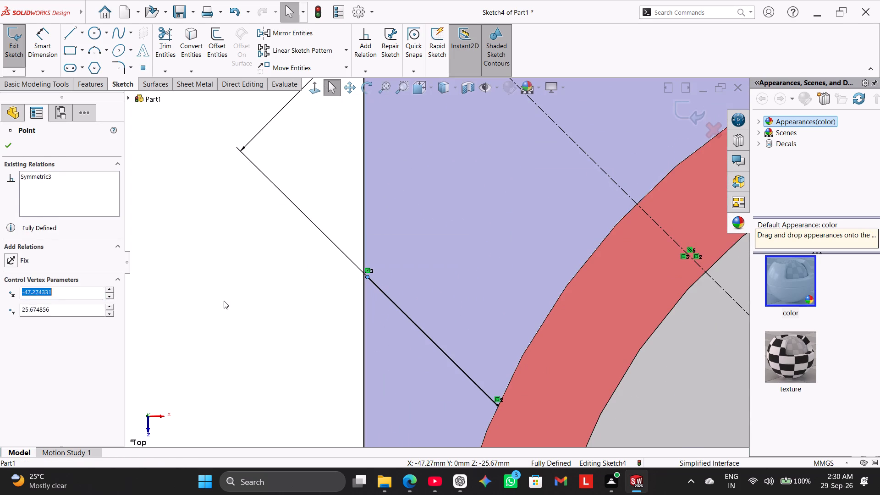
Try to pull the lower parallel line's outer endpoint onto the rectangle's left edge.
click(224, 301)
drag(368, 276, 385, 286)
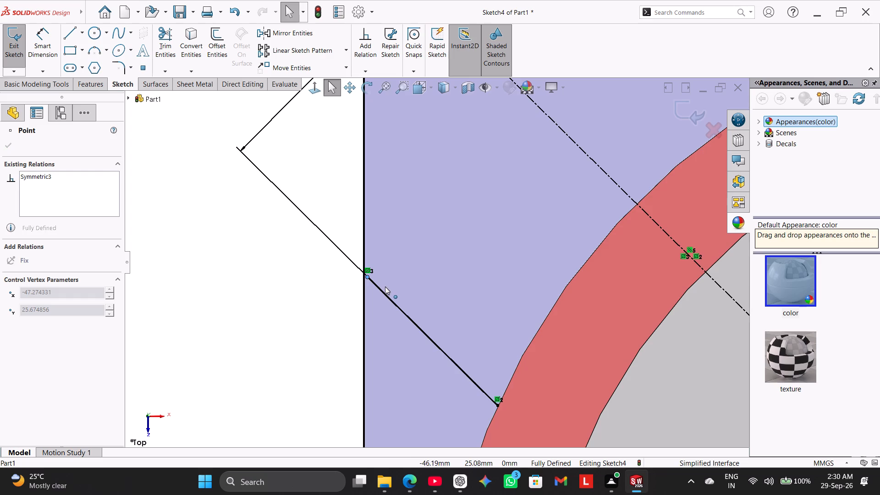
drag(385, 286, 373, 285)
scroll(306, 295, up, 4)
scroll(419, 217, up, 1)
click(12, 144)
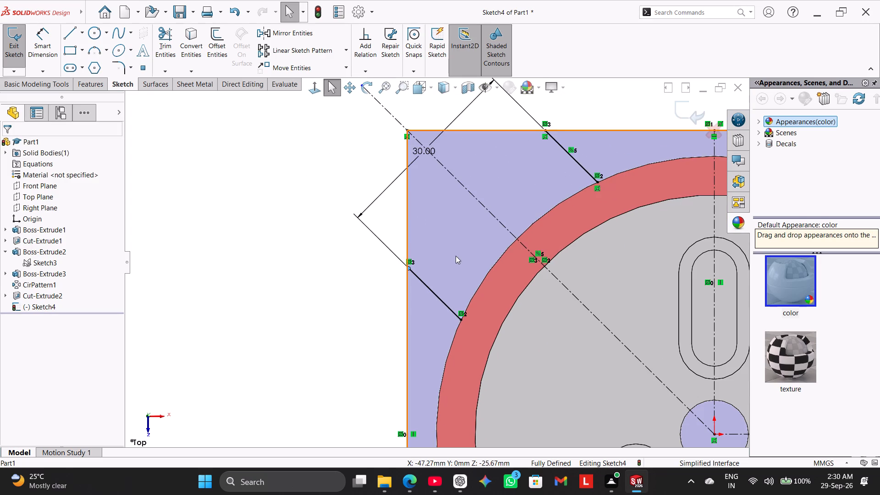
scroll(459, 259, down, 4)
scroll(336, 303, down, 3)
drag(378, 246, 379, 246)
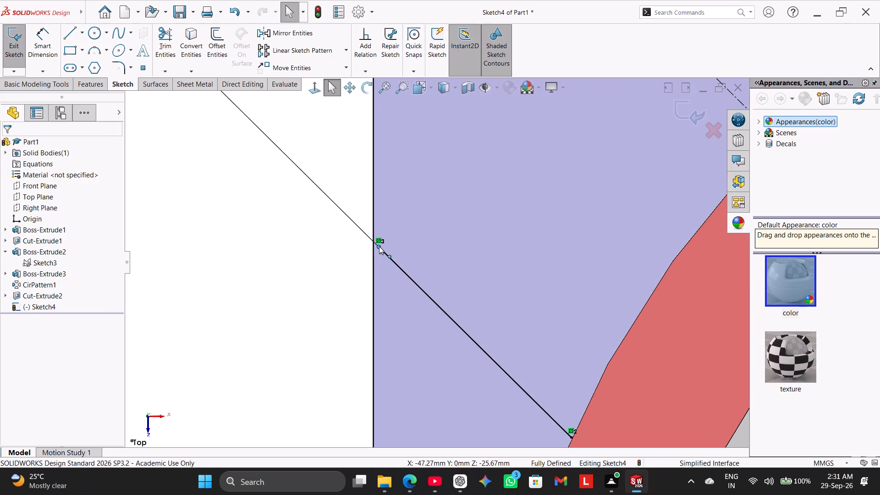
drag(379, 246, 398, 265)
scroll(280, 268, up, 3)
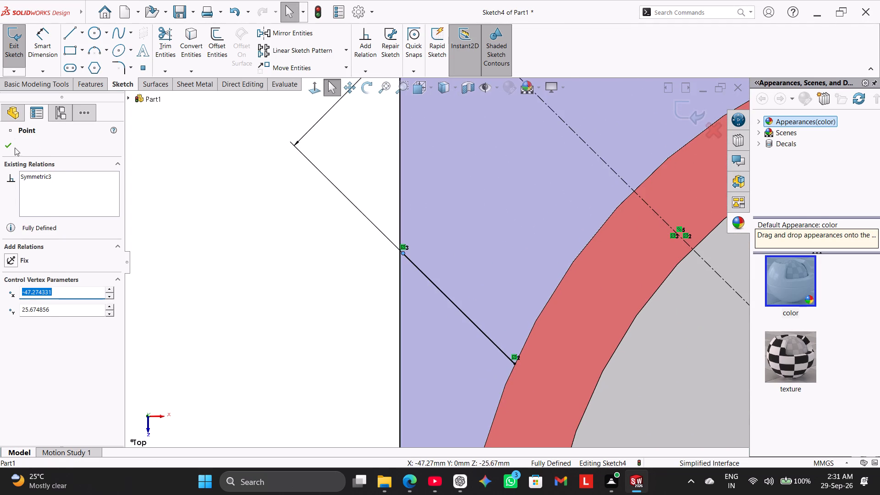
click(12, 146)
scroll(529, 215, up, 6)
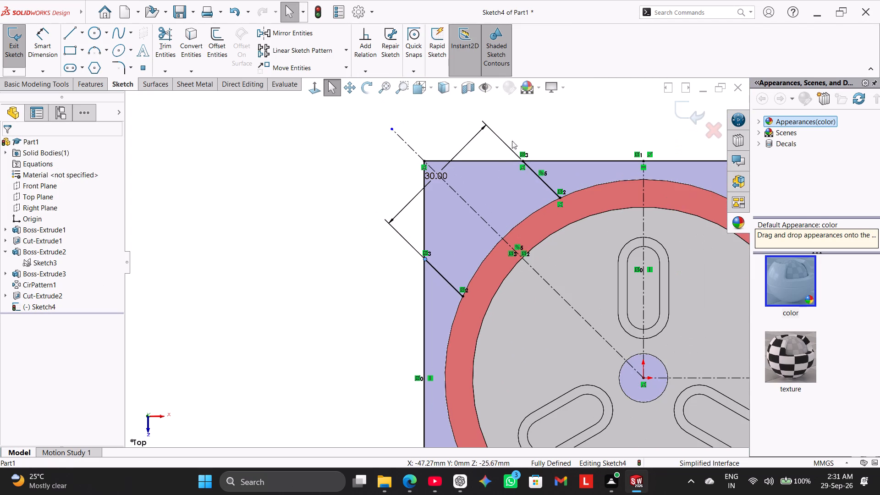
Examine the gap between the lower parallel line's outer endpoint and the rectangle's left edge.
scroll(458, 256, down, 3)
scroll(431, 259, up, 1)
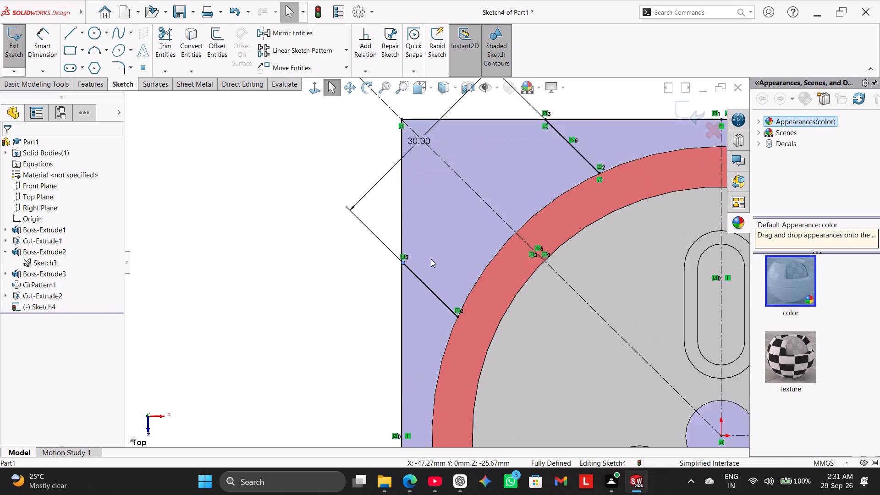
scroll(431, 259, up, 1)
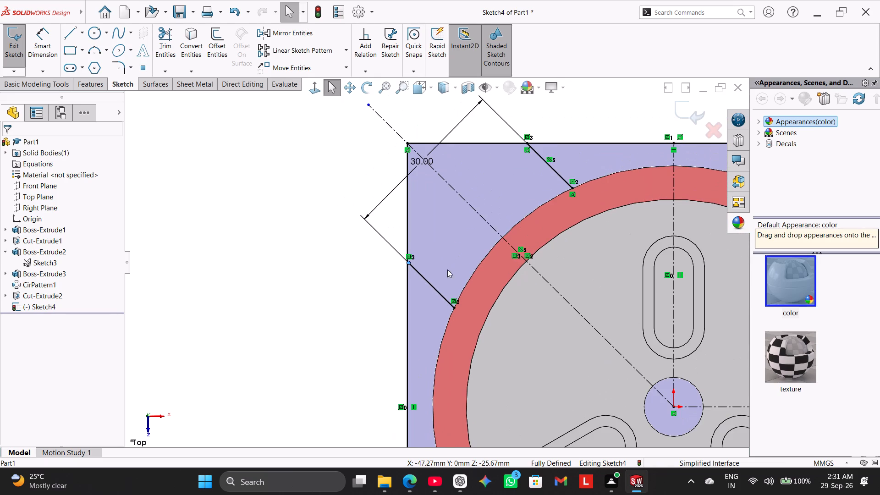
scroll(459, 280, down, 4)
scroll(324, 261, up, 5)
scroll(400, 261, down, 2)
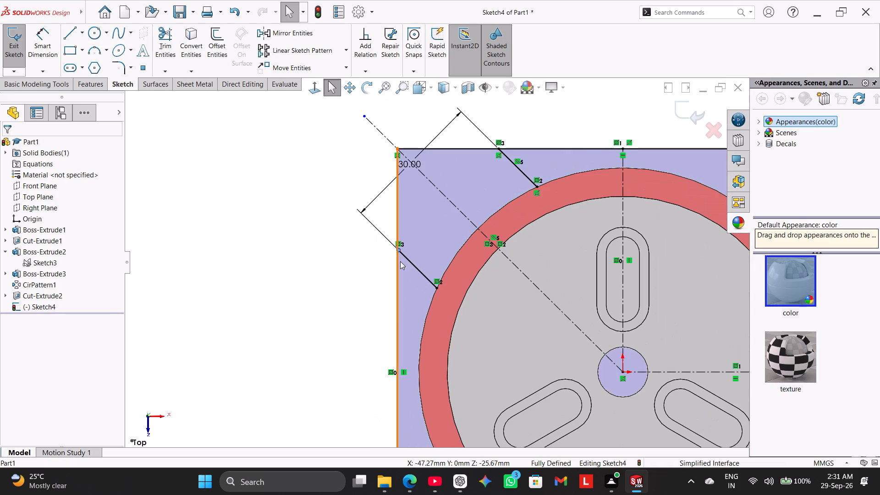
scroll(400, 261, down, 8)
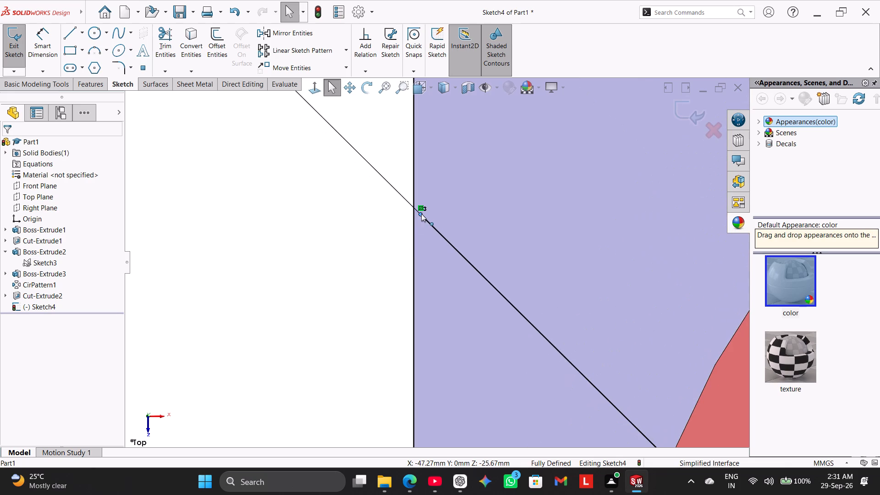
ctrl+click(421, 214)
ctrl+click(414, 218)
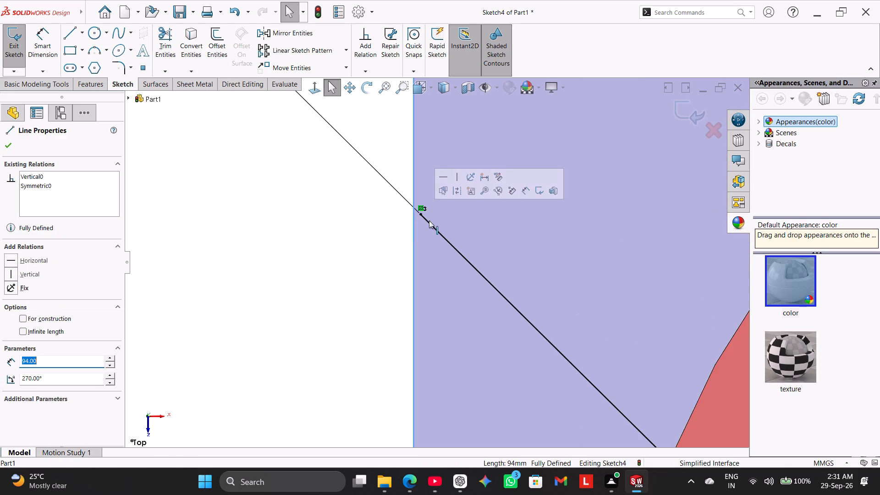
click(172, 271)
scroll(300, 273, up, 7)
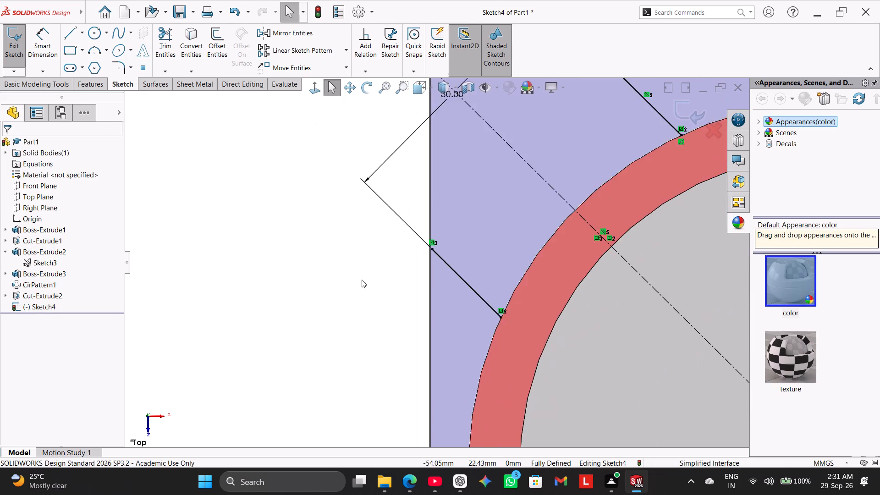
scroll(362, 280, up, 2)
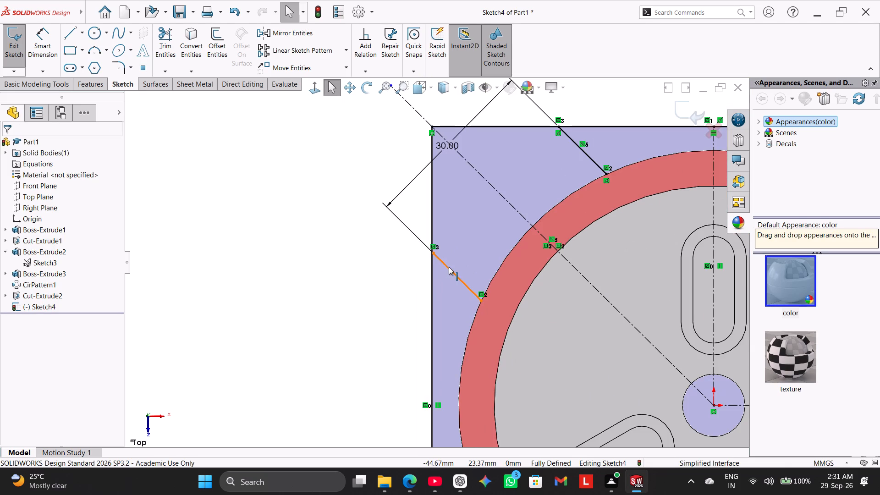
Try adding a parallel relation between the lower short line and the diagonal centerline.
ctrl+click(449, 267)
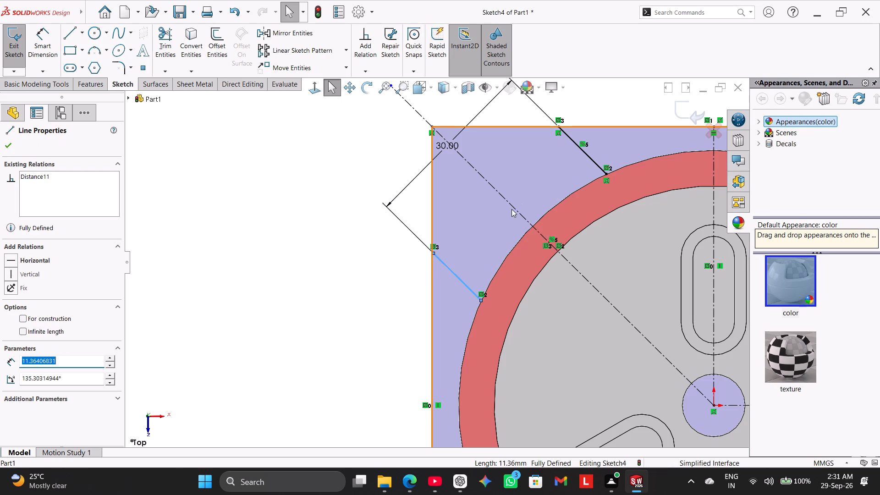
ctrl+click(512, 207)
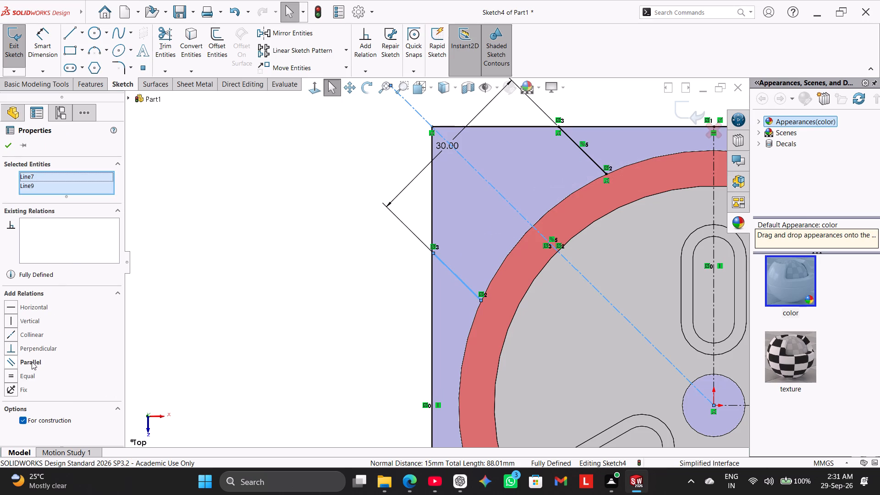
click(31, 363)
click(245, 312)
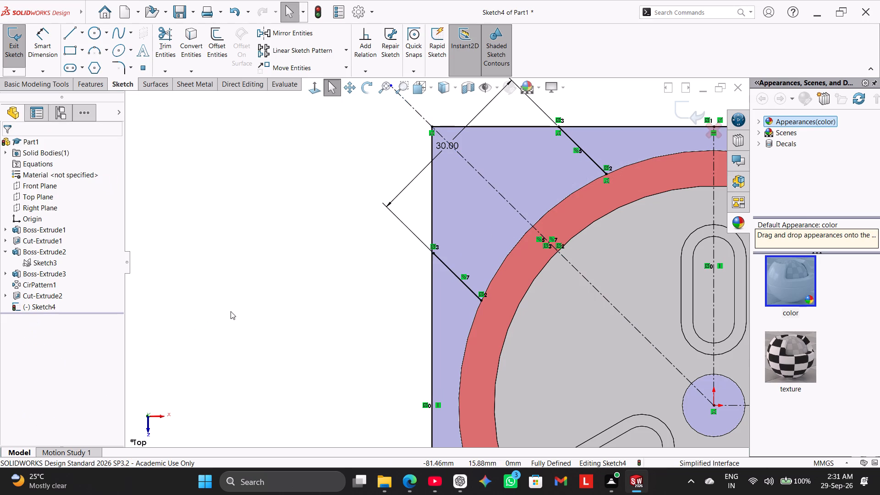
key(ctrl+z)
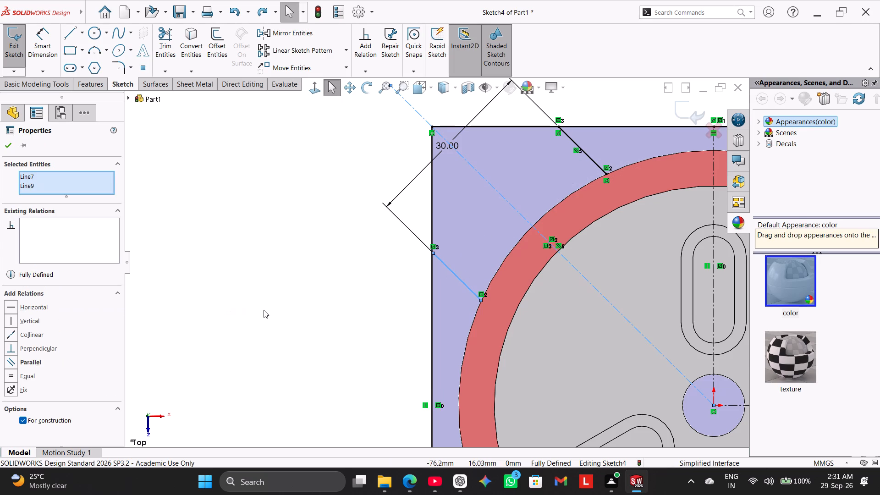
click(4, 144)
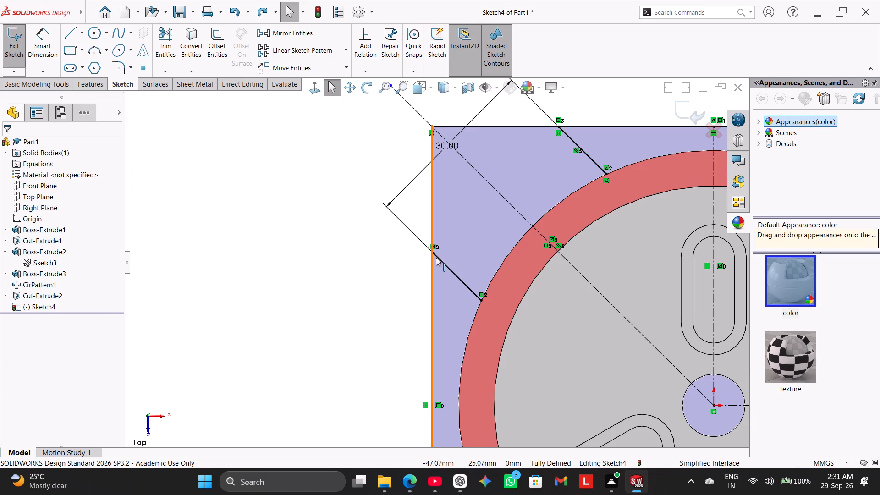
Delete the lower mirrored line together with its associated dimension.
right_click(441, 264)
click(411, 272)
right_click(447, 267)
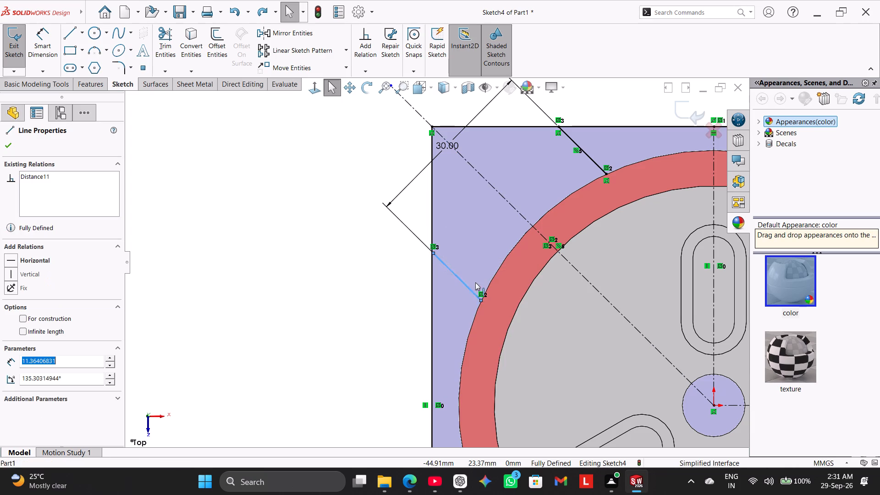
click(486, 397)
click(386, 237)
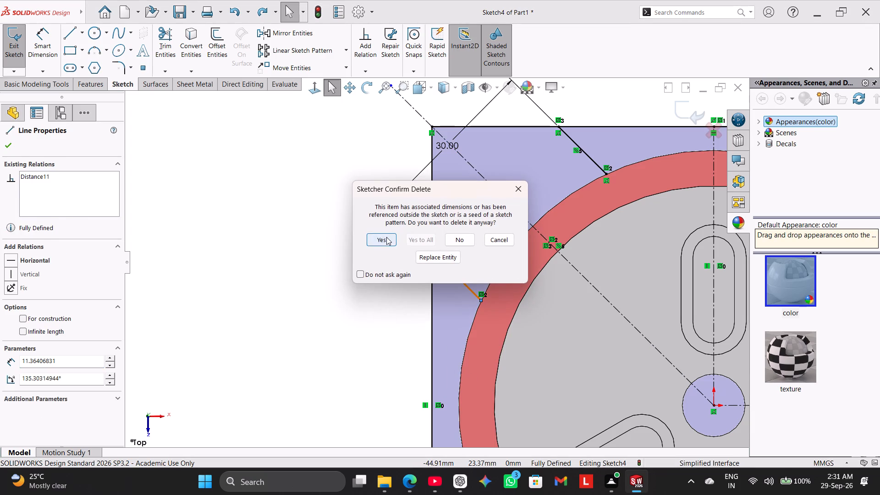
Mirror the upper short line about the diagonal centerline, keeping the original.
click(278, 30)
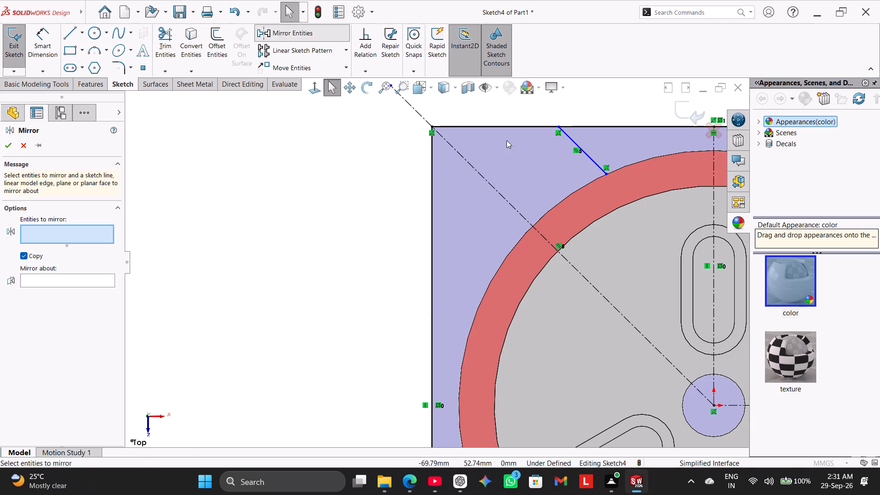
click(568, 138)
click(500, 196)
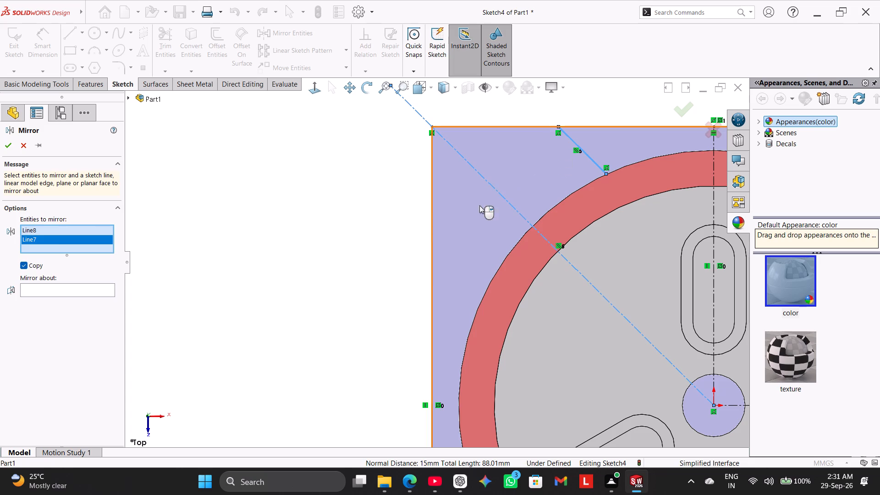
click(71, 294)
click(65, 290)
click(475, 169)
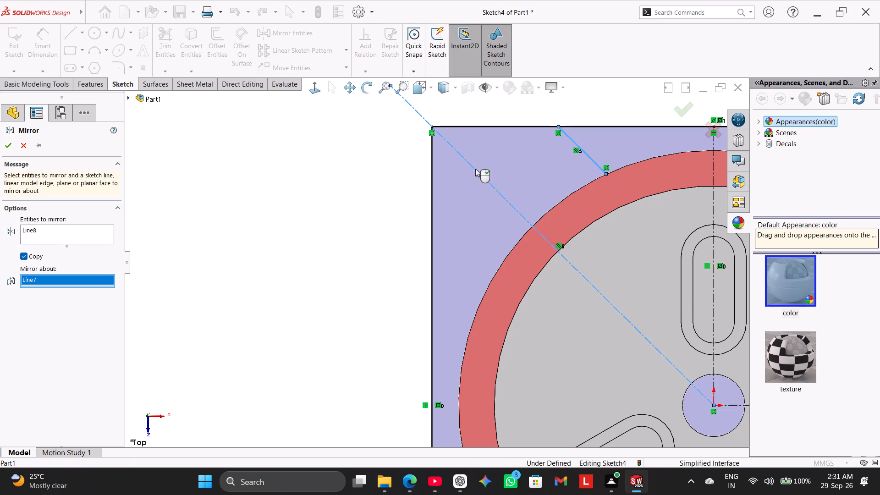
click(2, 147)
click(208, 222)
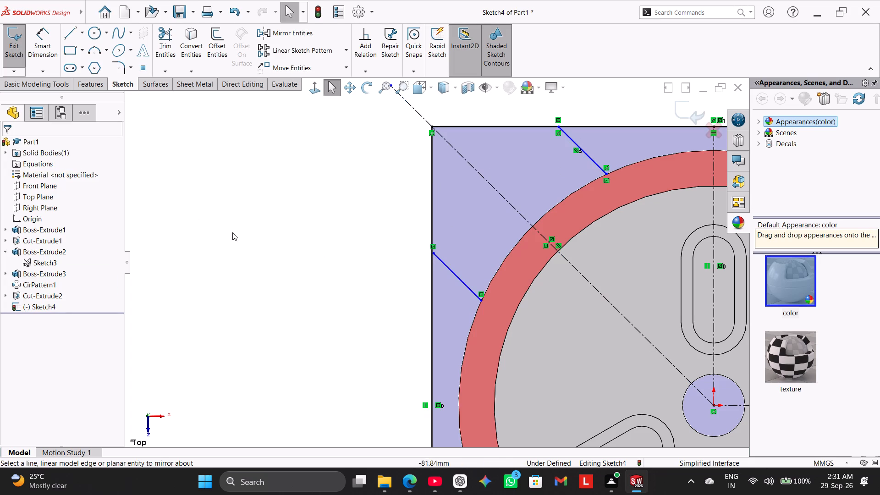
Dimension the distance between the two mirrored lines and place the dimension outside the rectangle's upper-left corner.
scroll(454, 297, down, 1)
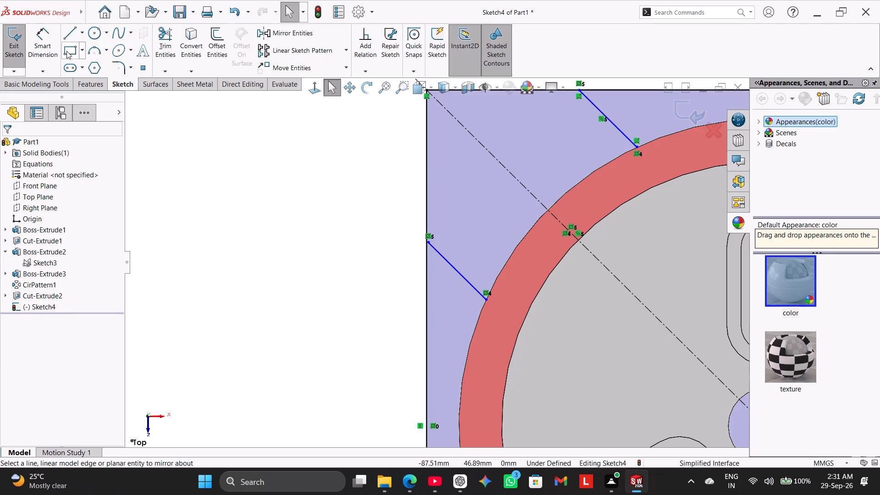
drag(45, 43, 69, 55)
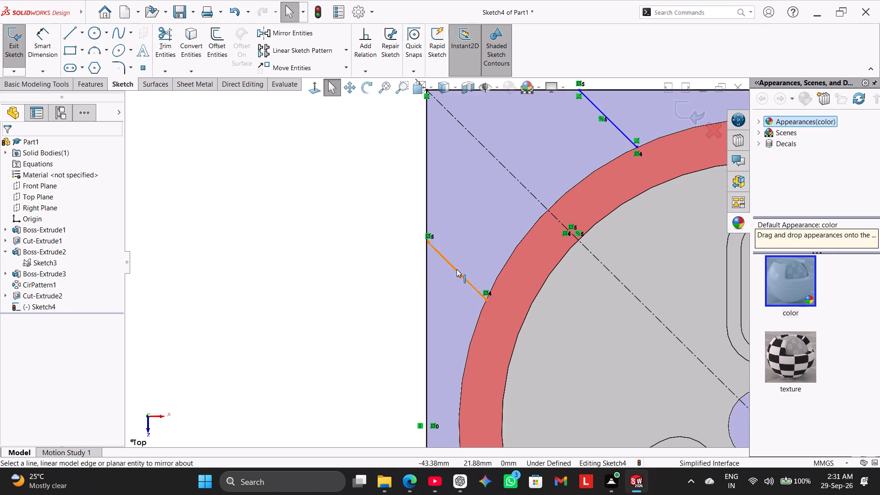
click(456, 269)
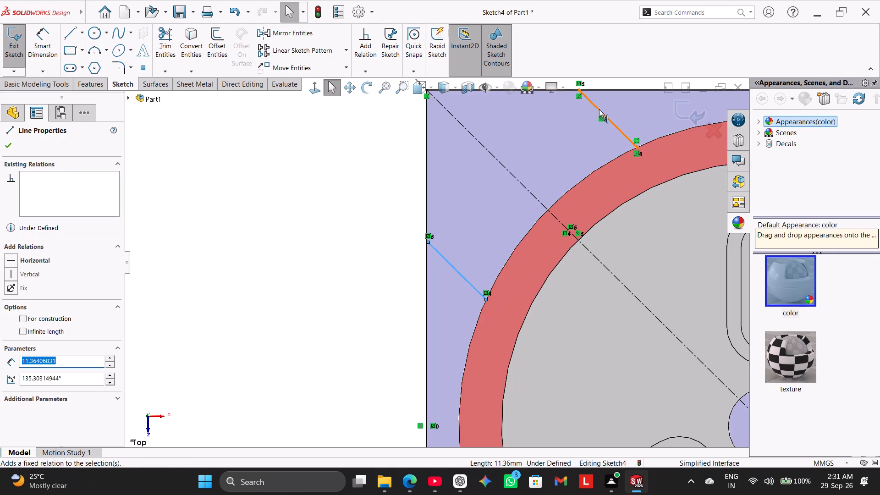
drag(55, 48, 58, 54)
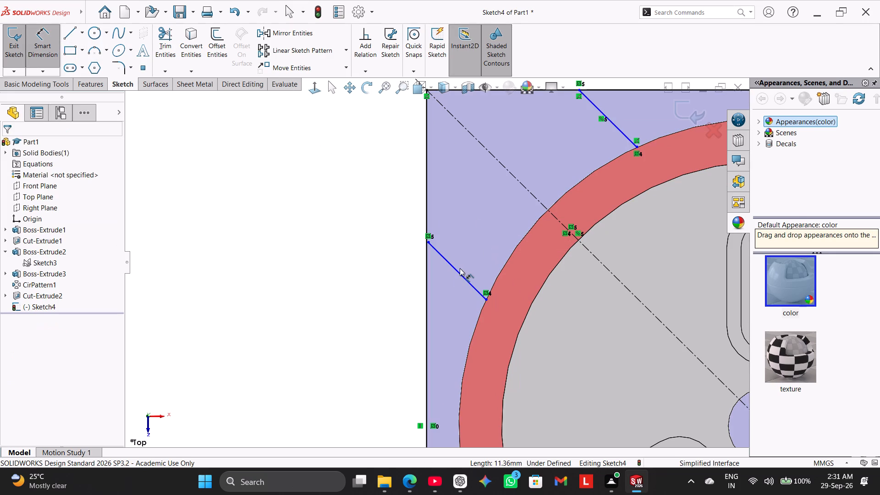
click(453, 268)
click(596, 107)
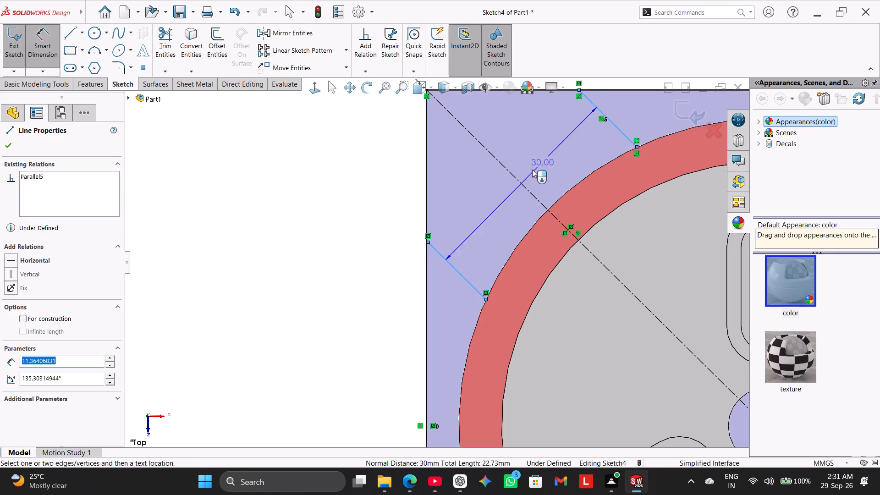
scroll(500, 180, up, 3)
click(398, 132)
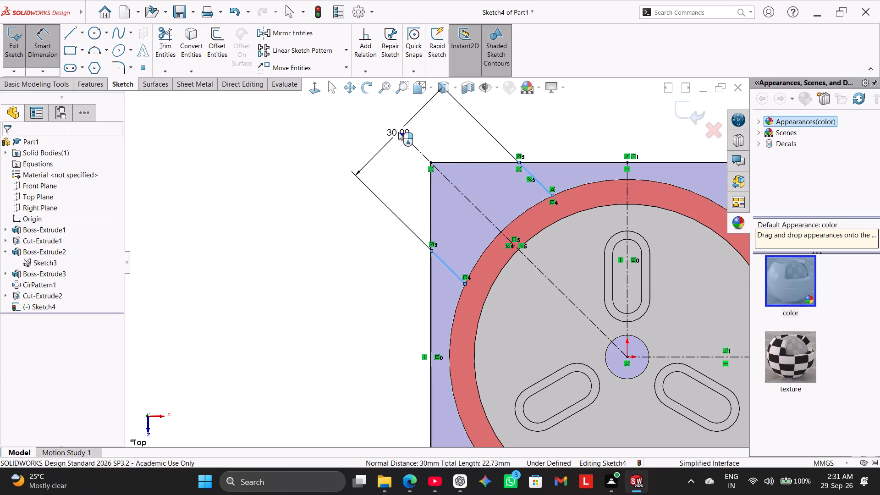
right_click(460, 146)
click(423, 158)
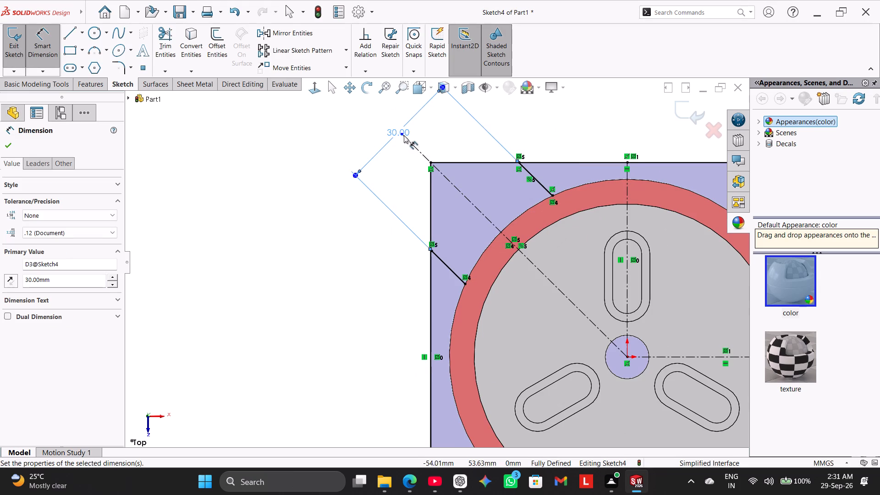
drag(402, 133, 376, 126)
click(392, 155)
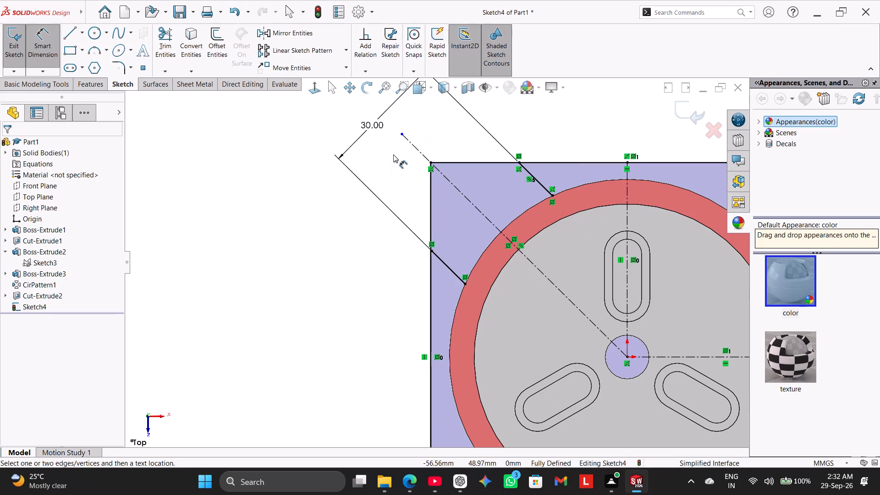
right_click(393, 154)
click(420, 184)
Shorten the diagonal centerline by moving its outer endpoint onto the rectangle's upper-left corner.
drag(402, 132, 434, 157)
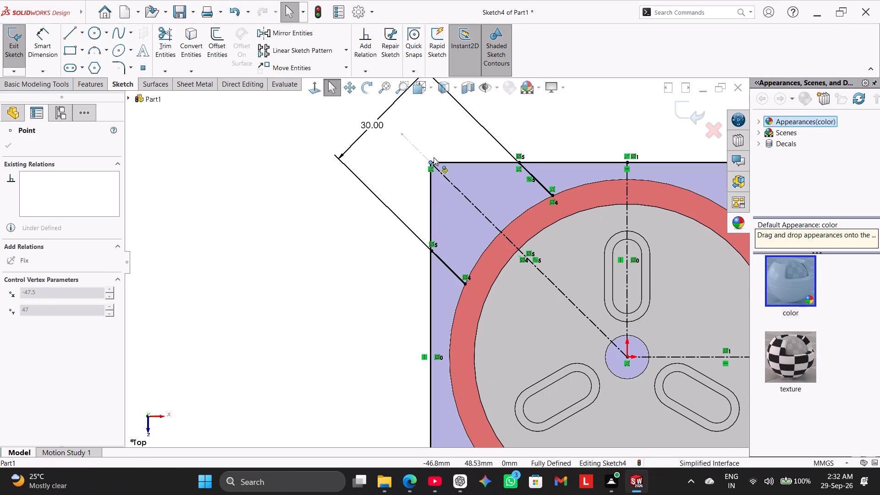
drag(434, 157, 434, 157)
click(412, 169)
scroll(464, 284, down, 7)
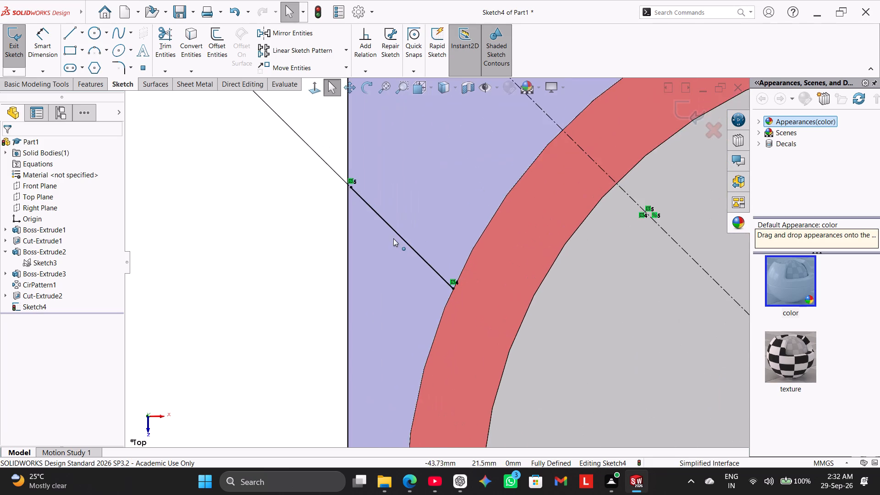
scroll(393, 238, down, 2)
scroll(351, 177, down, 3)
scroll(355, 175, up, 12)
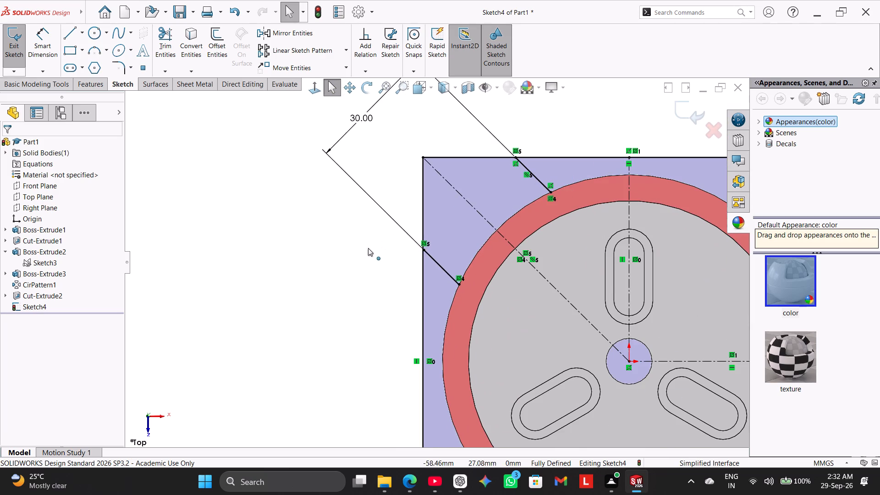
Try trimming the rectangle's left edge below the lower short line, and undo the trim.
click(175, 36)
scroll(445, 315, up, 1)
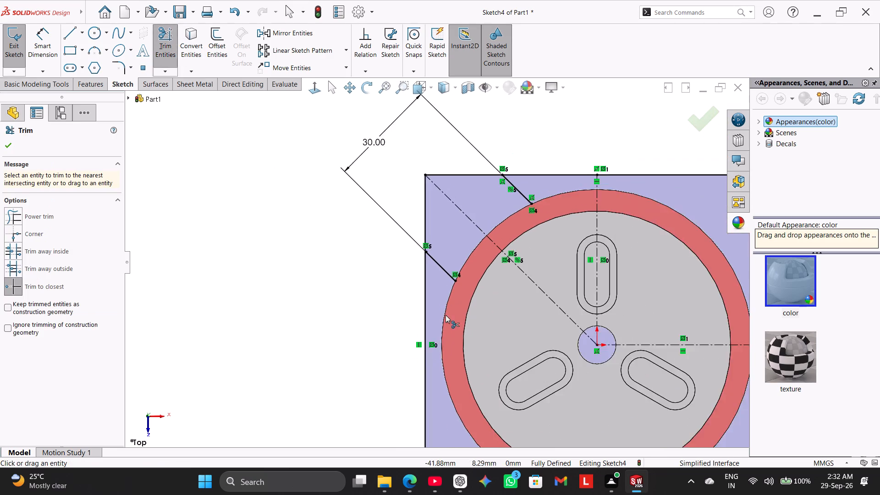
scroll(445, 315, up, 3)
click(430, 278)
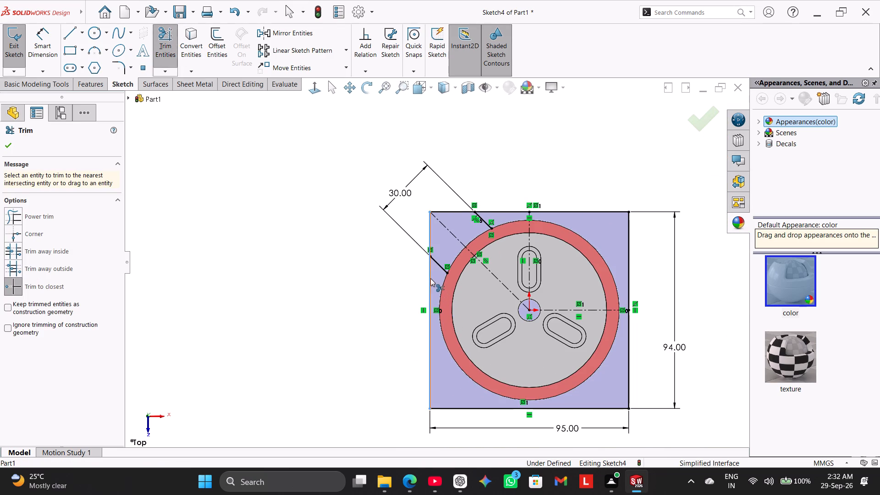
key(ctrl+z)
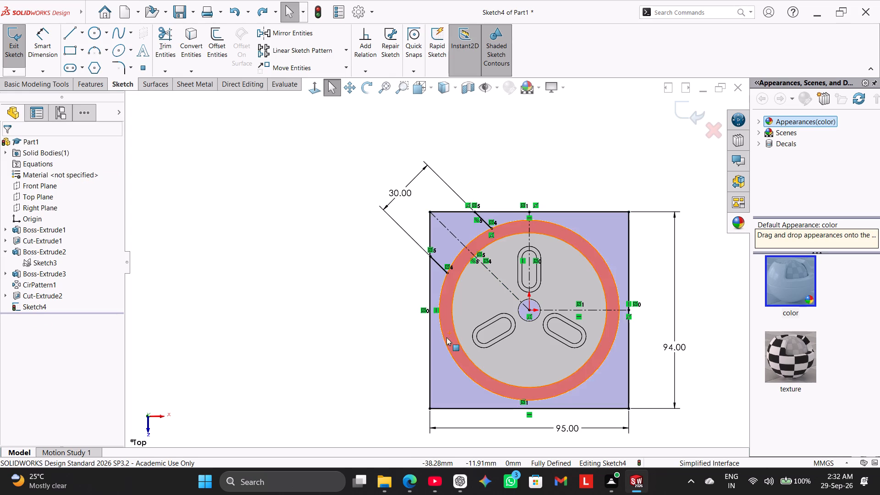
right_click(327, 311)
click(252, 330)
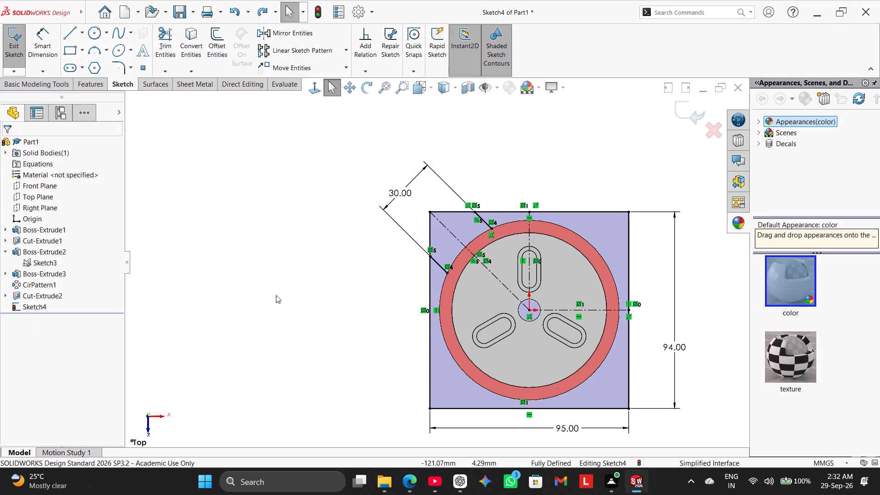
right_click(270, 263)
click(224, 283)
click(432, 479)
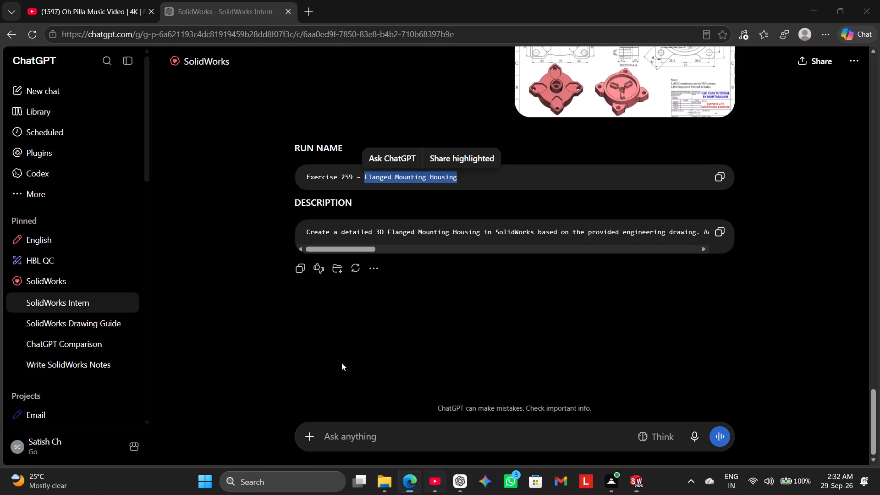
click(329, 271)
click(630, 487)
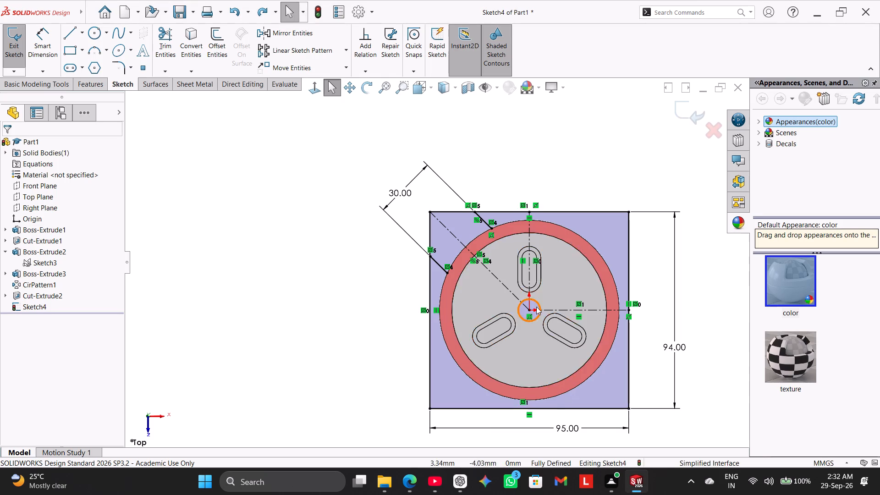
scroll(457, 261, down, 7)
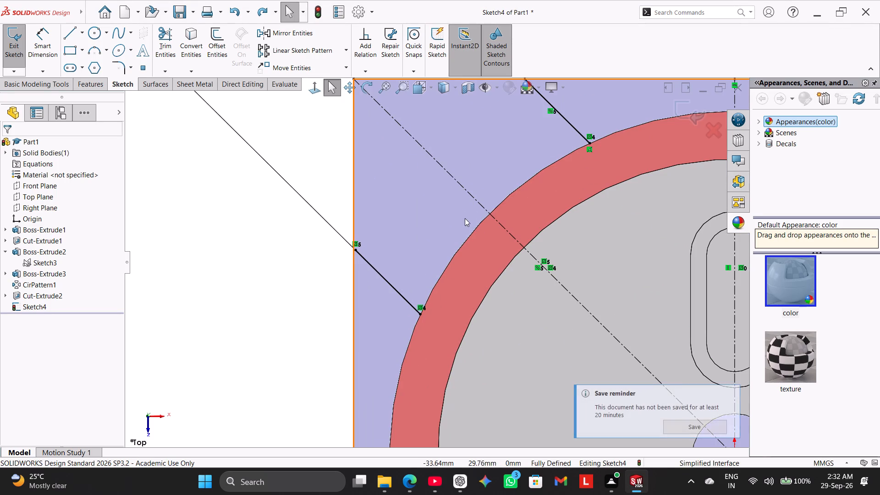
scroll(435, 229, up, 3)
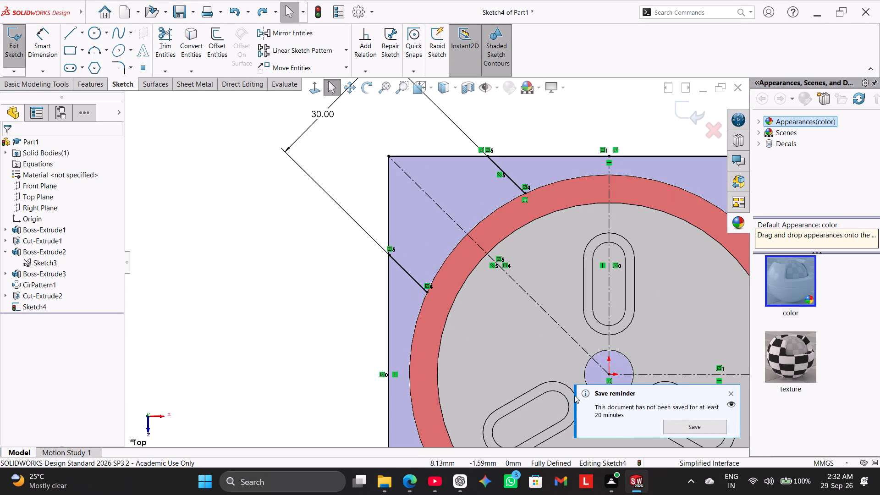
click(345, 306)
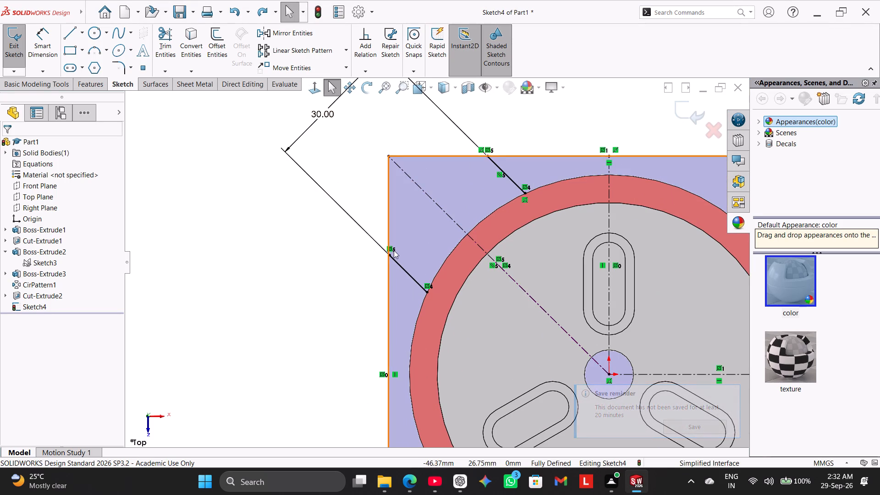
Delete the symmetric relation at the outer endpoint of the lower short line.
scroll(386, 239, down, 7)
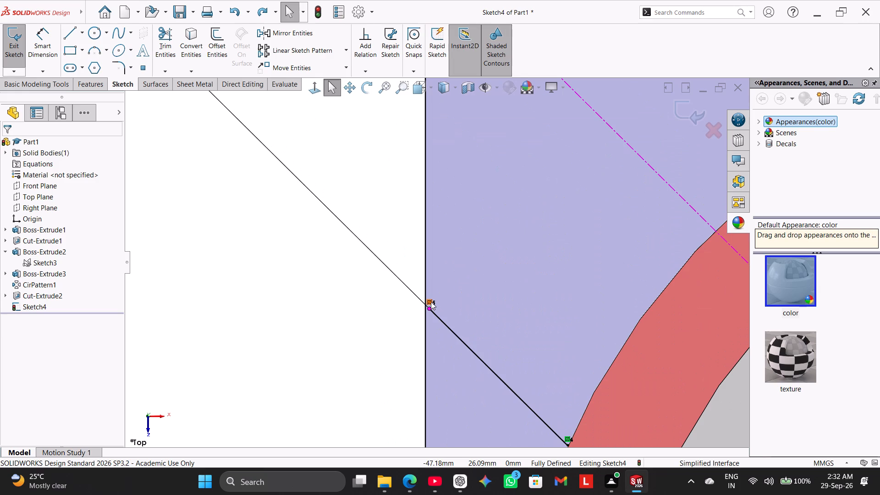
right_click(431, 302)
click(472, 411)
scroll(478, 328, up, 2)
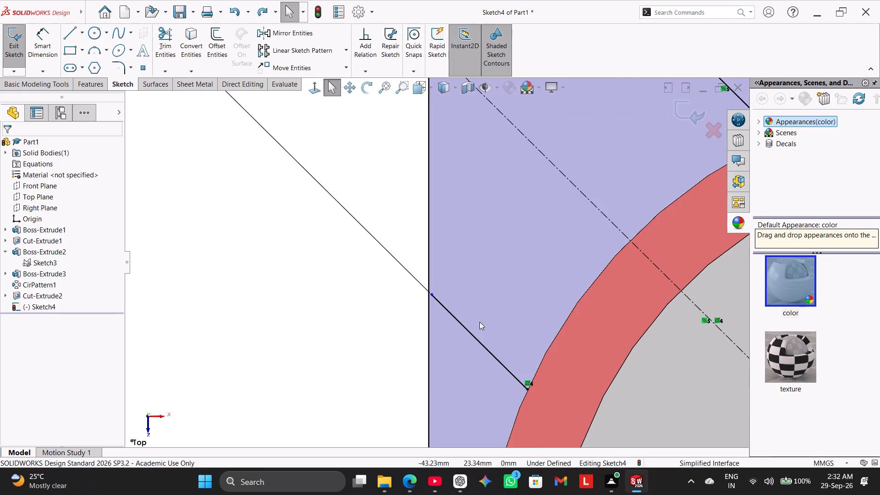
Move the lower short line's outer endpoint back onto the rectangle's left edge so that it is coincident with it.
scroll(450, 297, down, 4)
drag(407, 281, 398, 272)
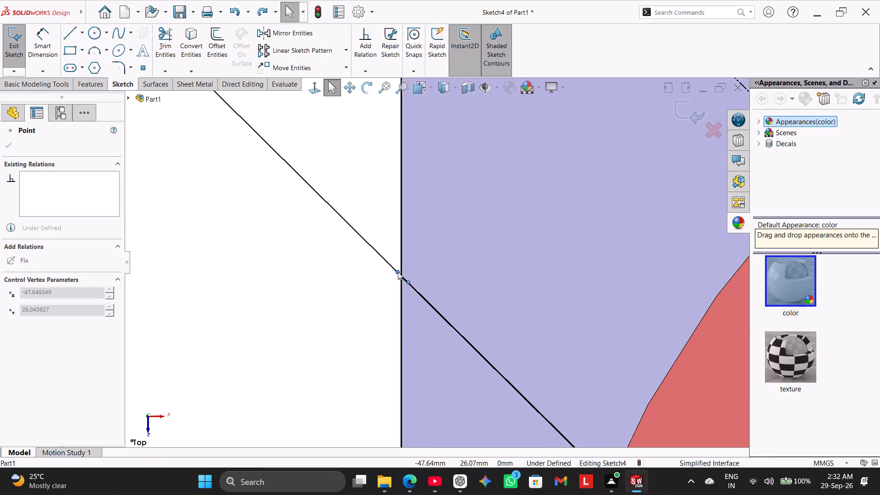
drag(398, 272, 403, 276)
scroll(344, 317, up, 4)
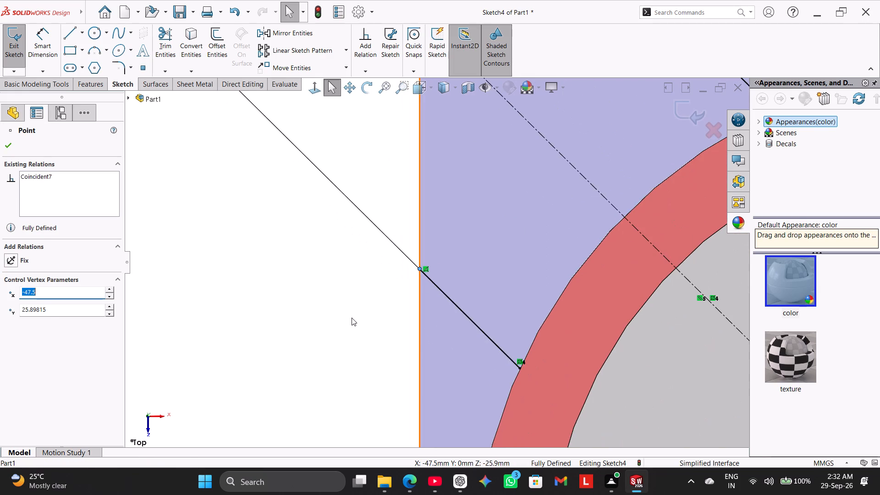
scroll(352, 318, up, 1)
click(352, 318)
scroll(389, 307, up, 5)
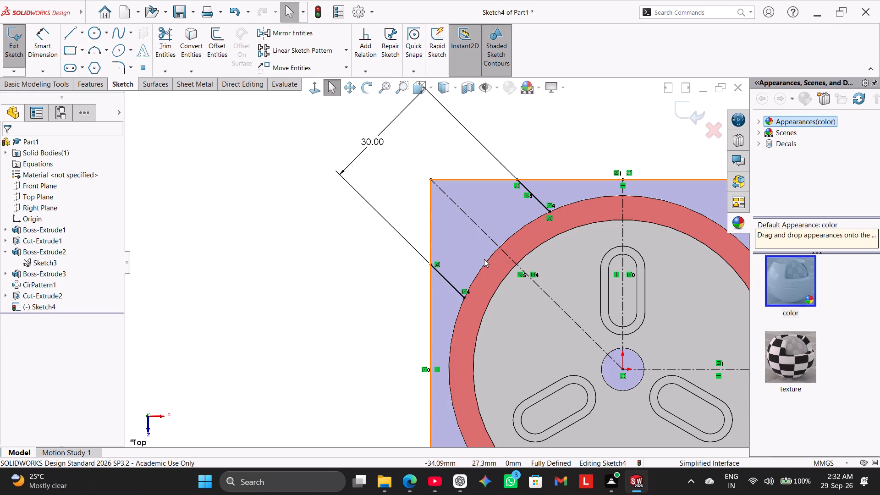
Add a symmetric relation between the two short lines about the diagonal centerline.
ctrl+click(478, 225)
ctrl+click(447, 280)
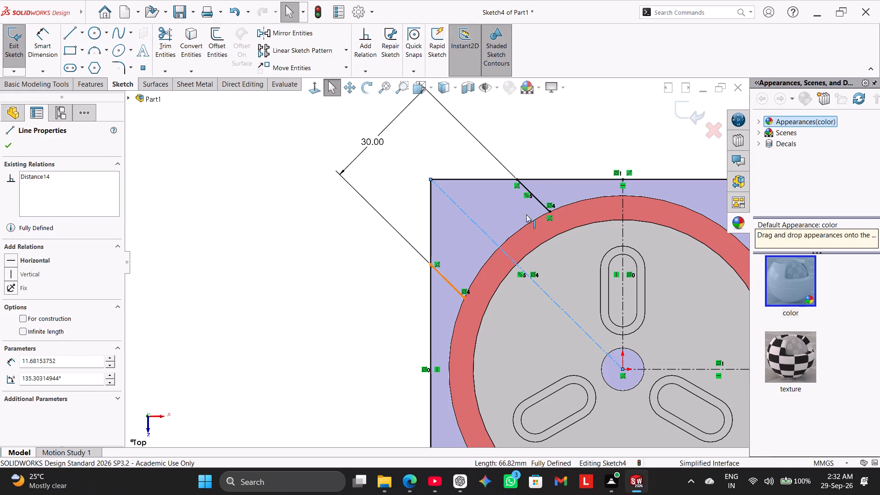
ctrl+click(525, 187)
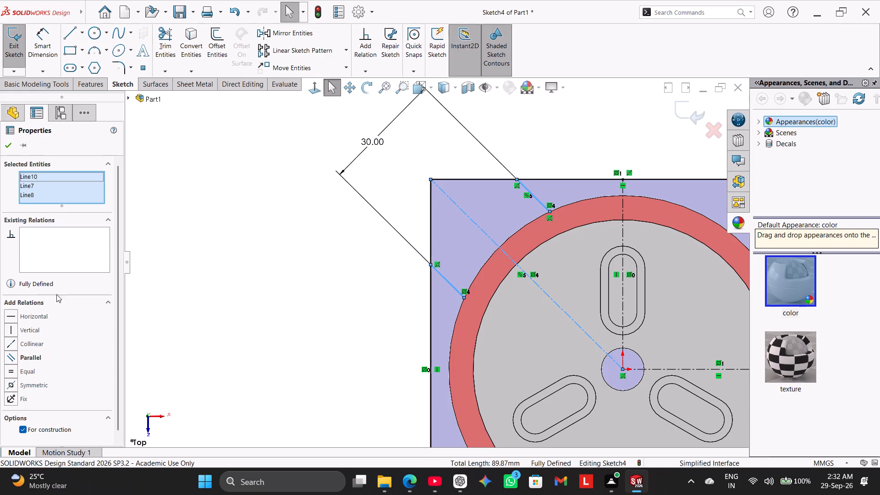
click(14, 383)
click(231, 344)
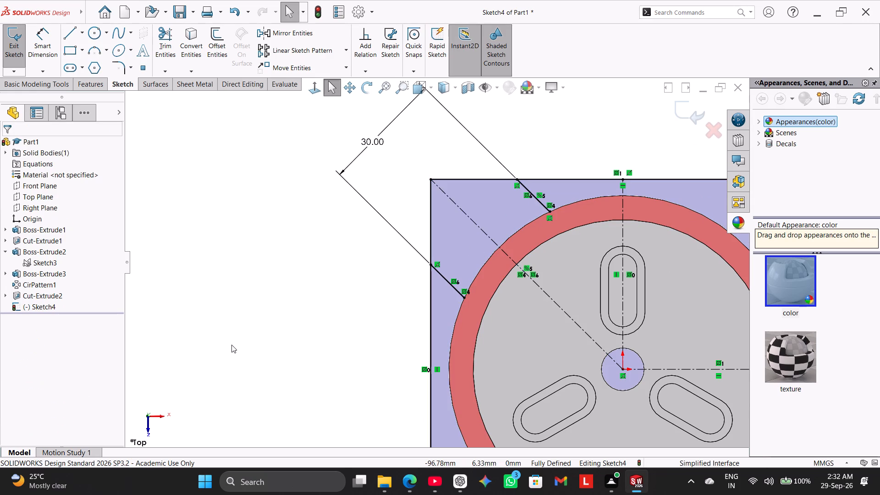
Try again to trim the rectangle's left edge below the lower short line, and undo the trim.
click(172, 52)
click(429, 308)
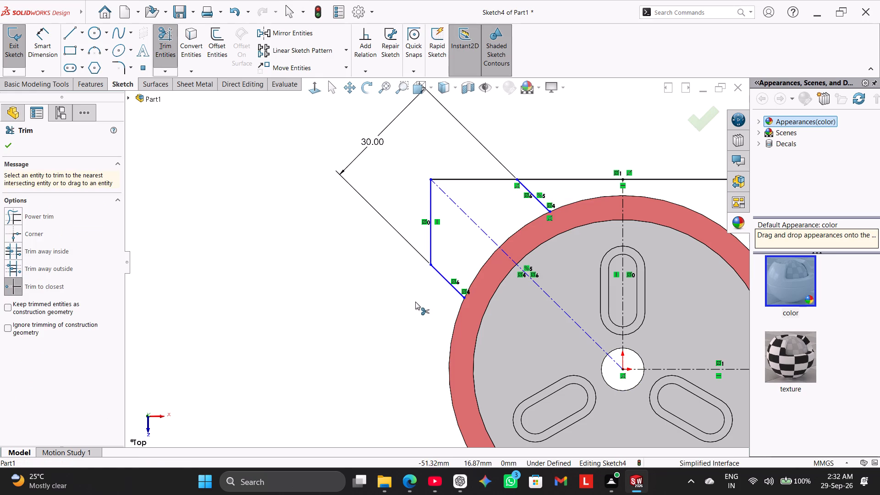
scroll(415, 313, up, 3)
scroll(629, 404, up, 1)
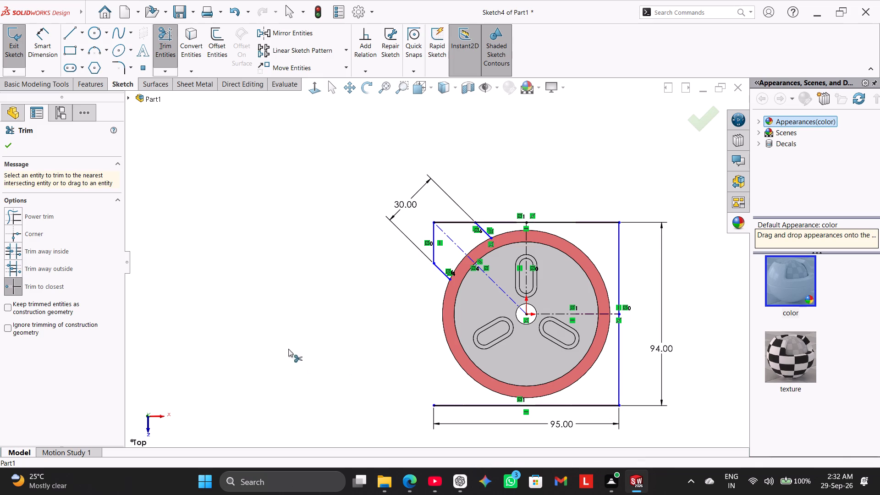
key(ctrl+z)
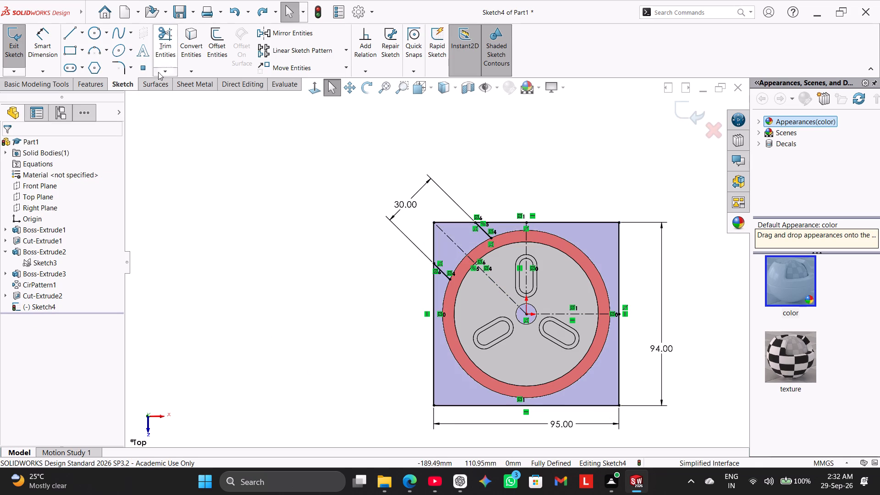
Convert the rectangle's bottom and right edges to construction geometry.
ctrl+click(435, 355)
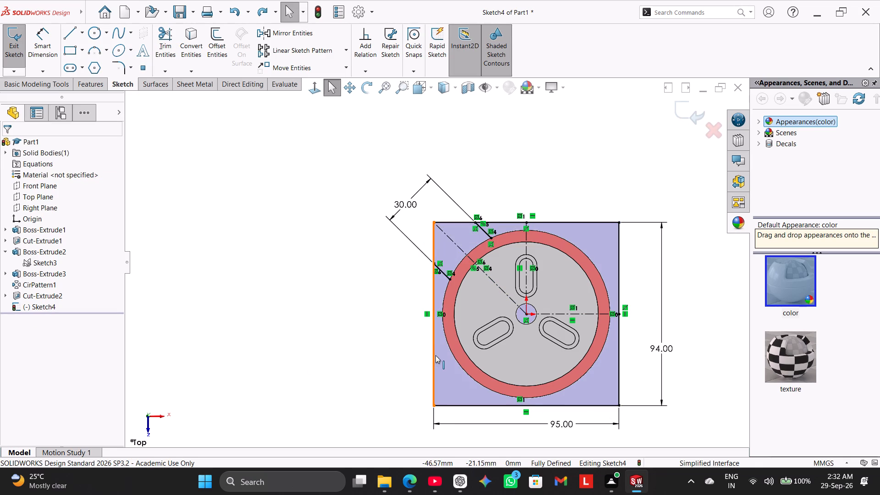
click(377, 352)
ctrl+click(480, 407)
ctrl+click(619, 360)
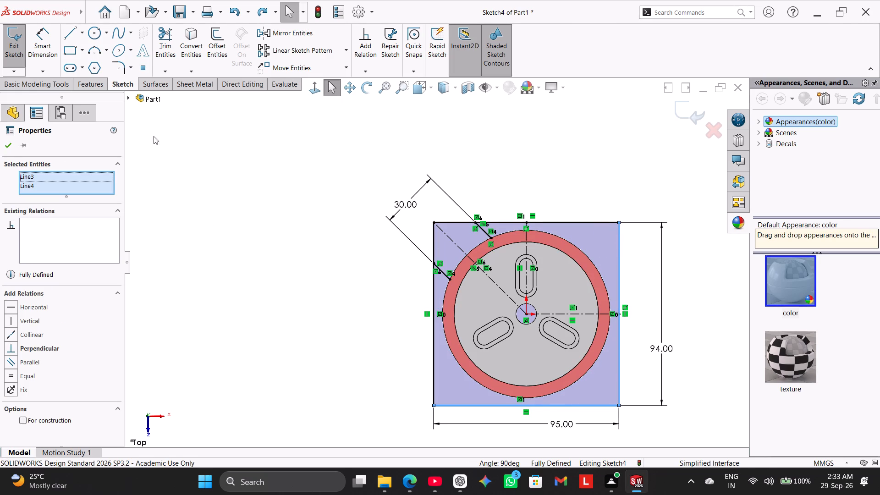
right_click(211, 184)
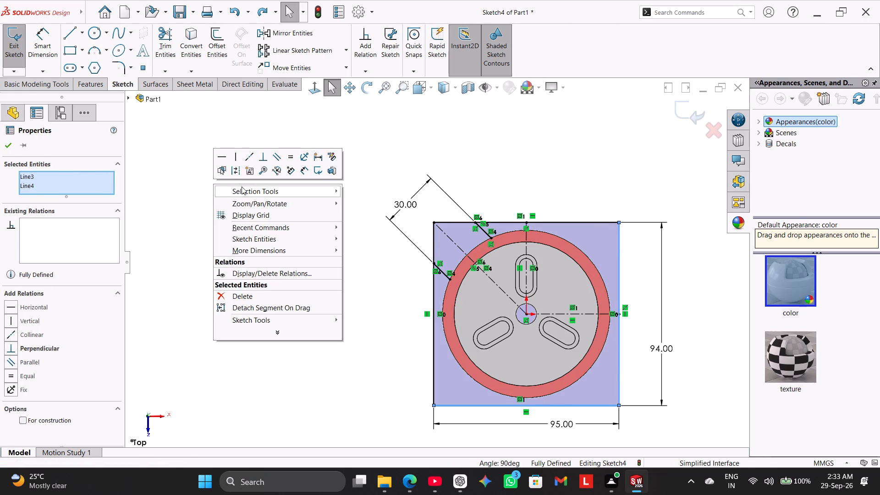
click(236, 170)
click(250, 266)
Trim the rectangle's left edge below the lower short line and its top edge beyond the upper one, allowing the midpoint relation's deletion.
scroll(471, 289, down, 3)
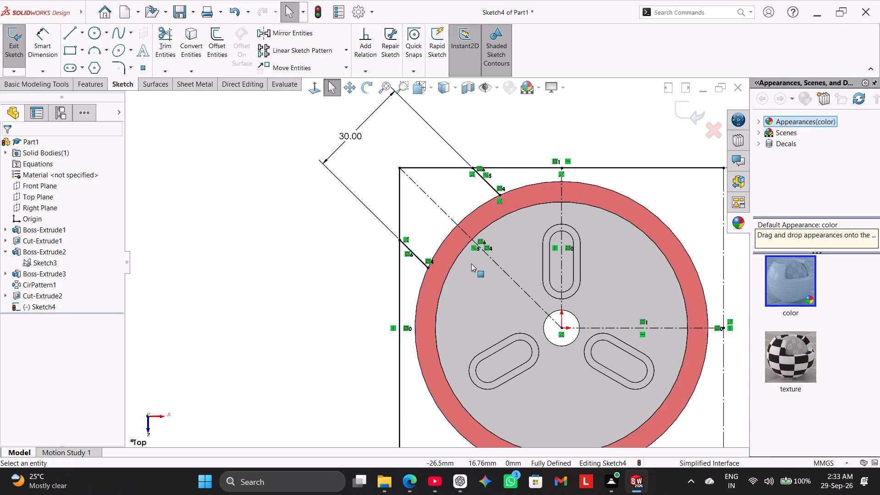
scroll(489, 152, down, 2)
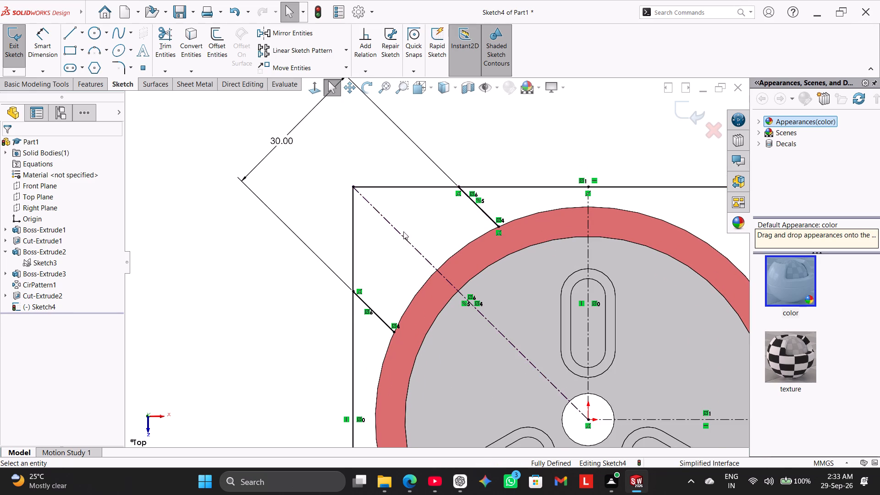
scroll(330, 297, up, 6)
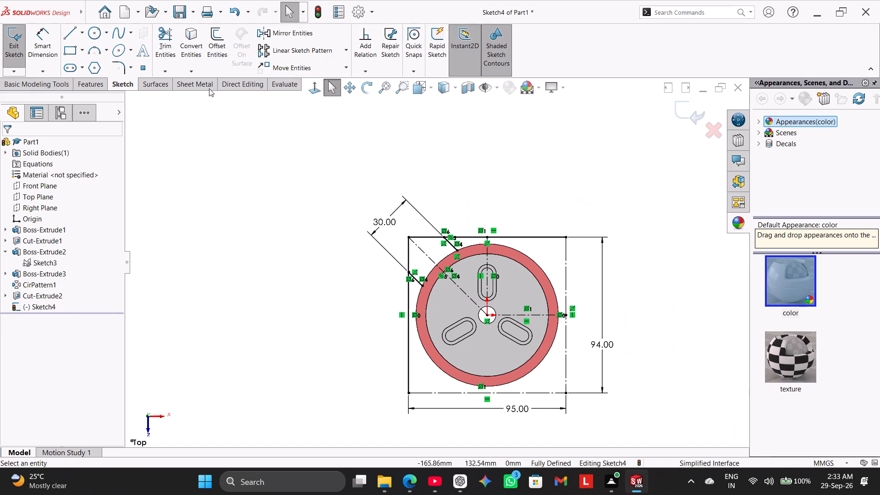
click(171, 53)
click(407, 300)
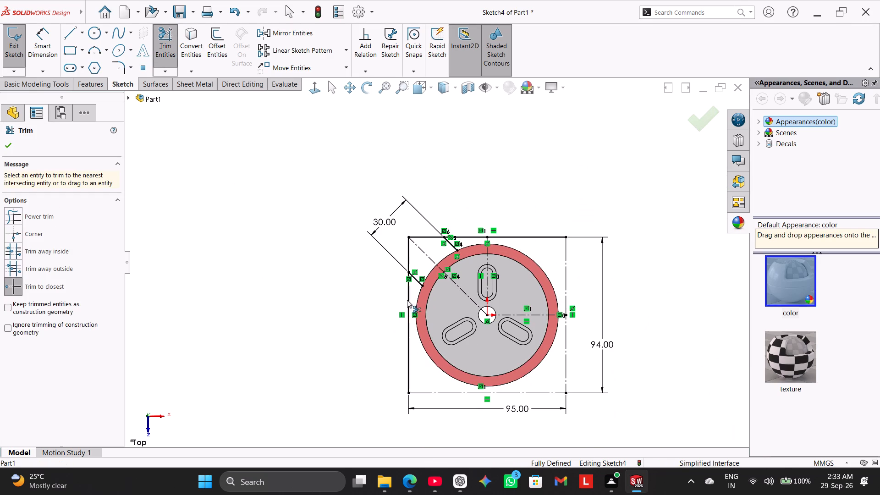
click(528, 237)
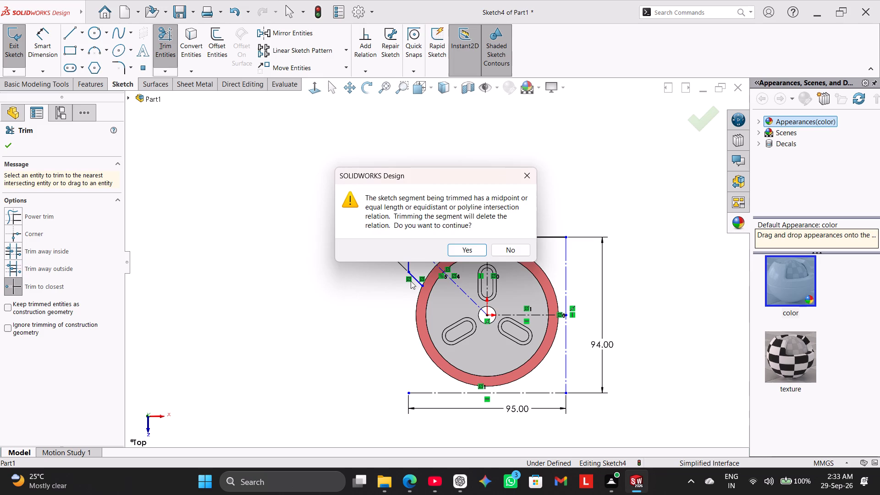
click(475, 246)
scroll(329, 306, down, 2)
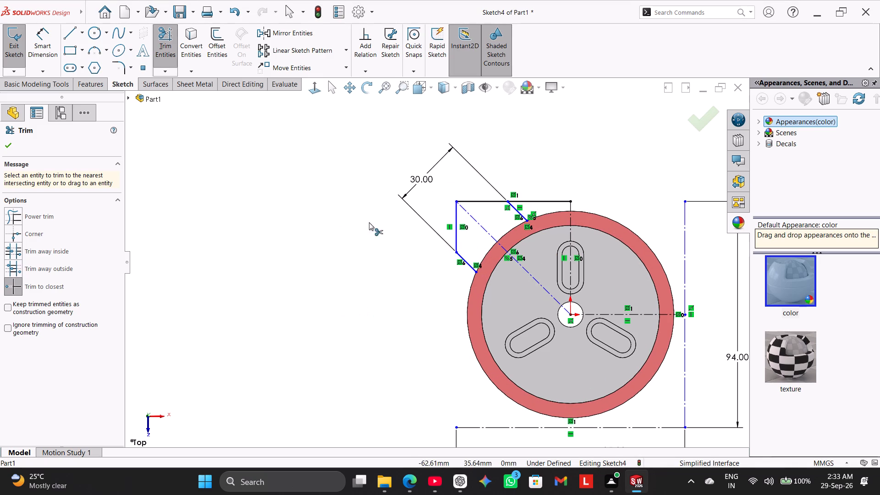
click(536, 201)
right_click(340, 270)
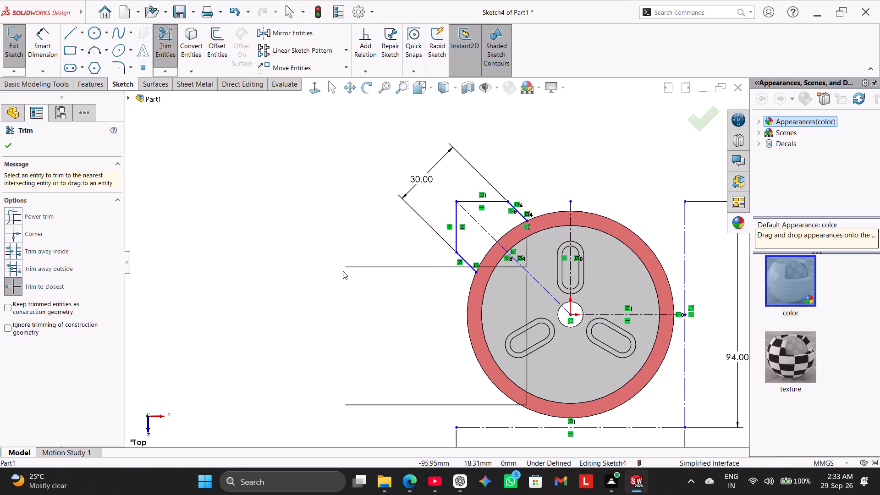
click(358, 297)
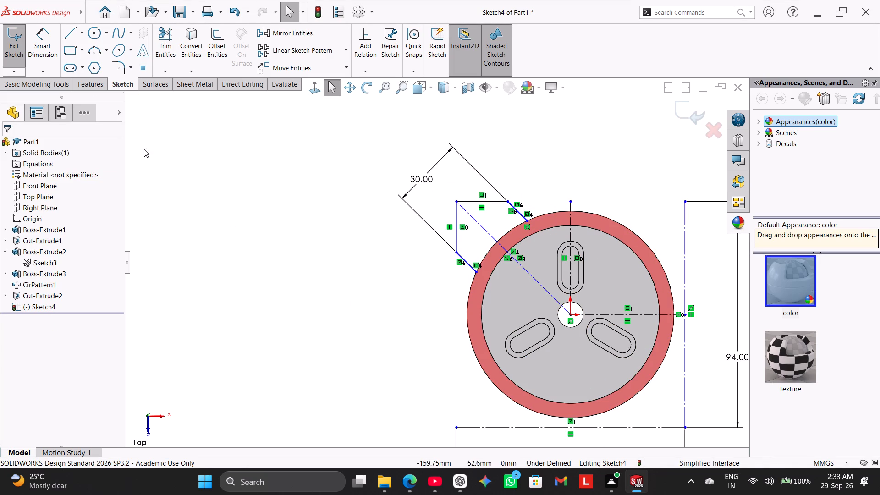
Dimension the angle between the vertical centerline and the tab's diagonal centerline as 45 degrees.
click(47, 47)
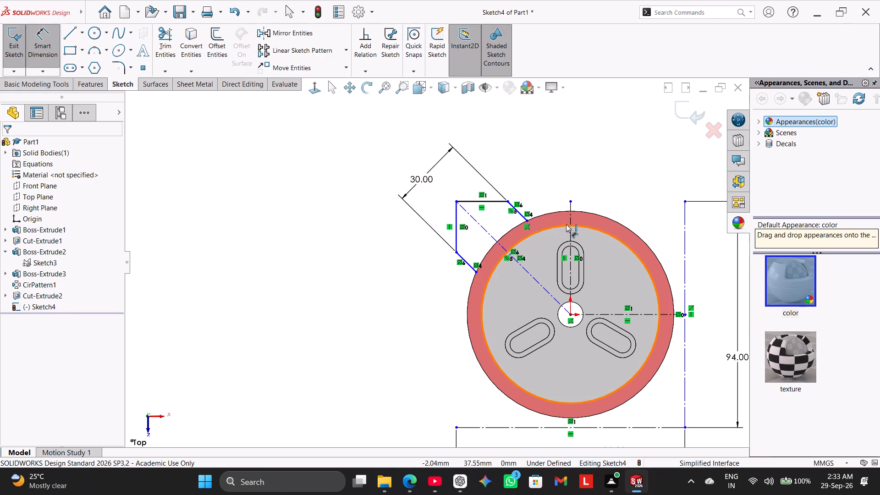
click(571, 206)
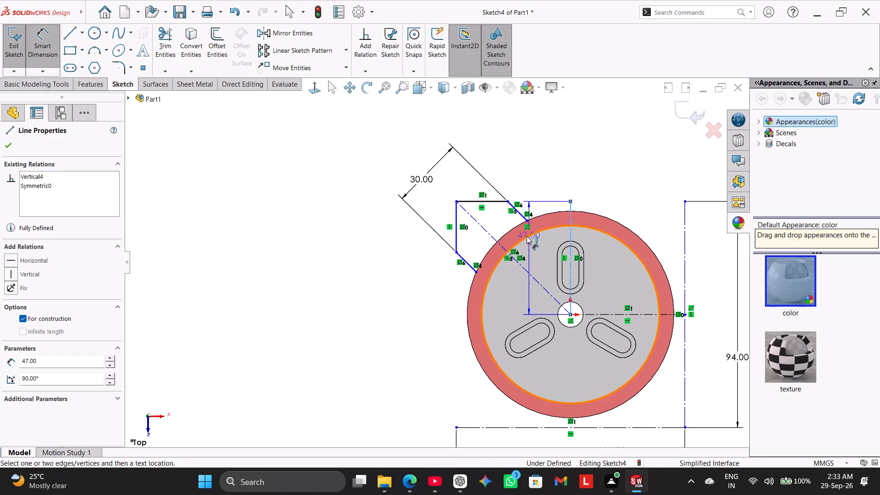
click(491, 236)
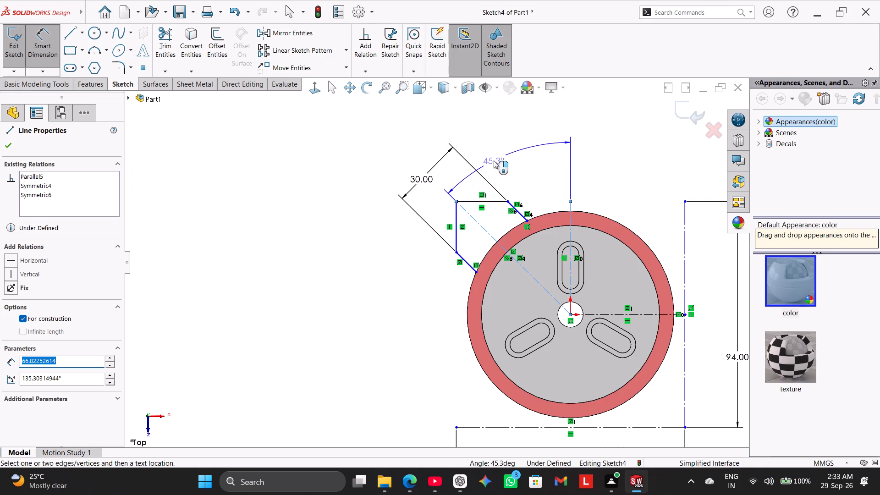
click(494, 160)
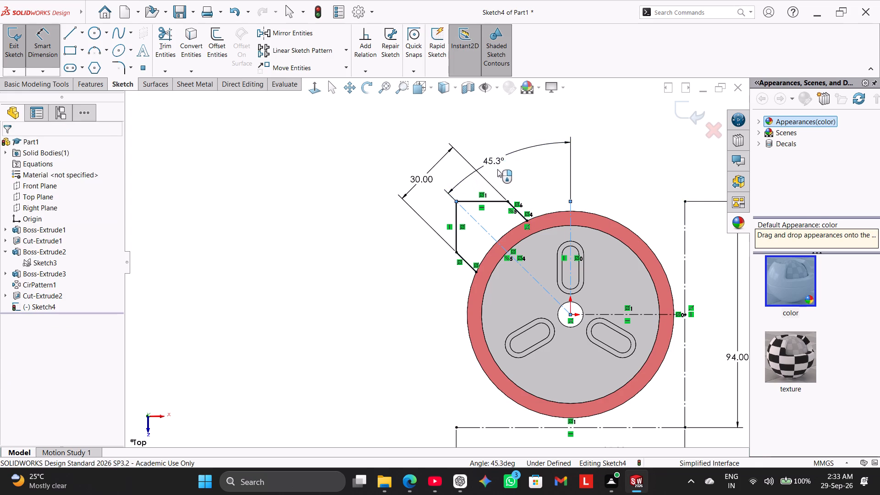
text(45)
key(Return)
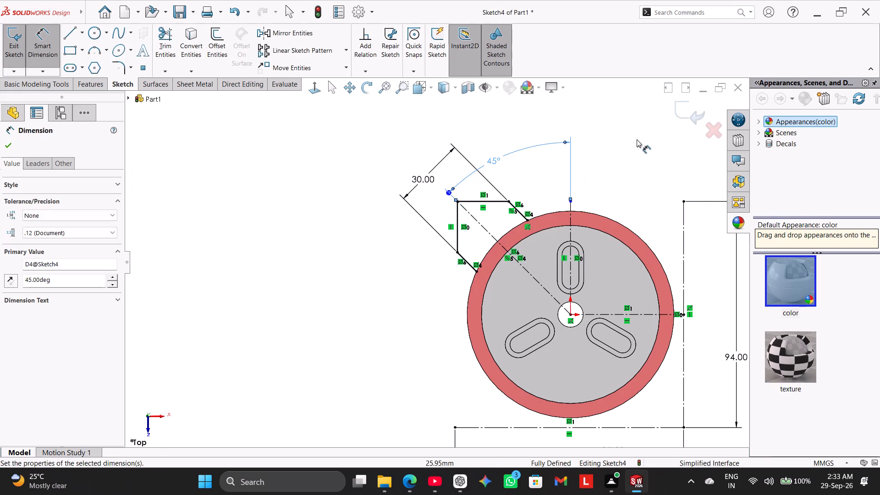
right_click(637, 139)
click(694, 170)
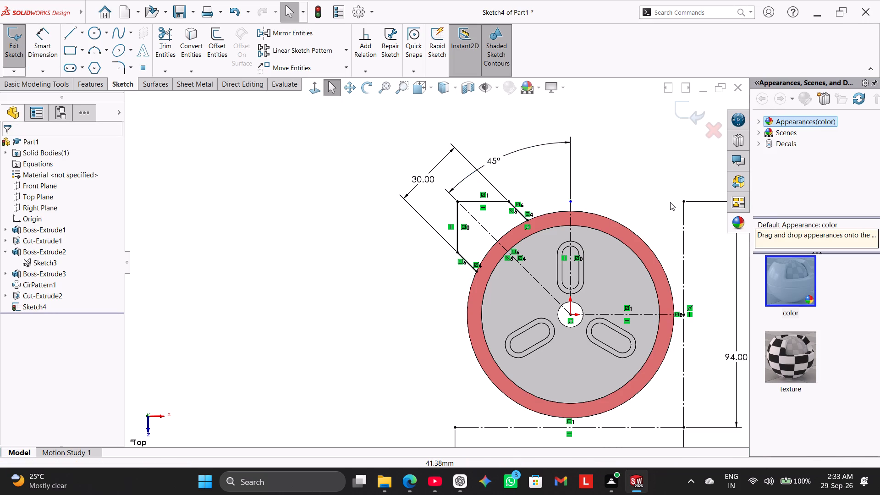
Delete the rectangle's bottom and right construction edges with their associated dimensions, and delete the horizontal centerline.
scroll(657, 306, up, 1)
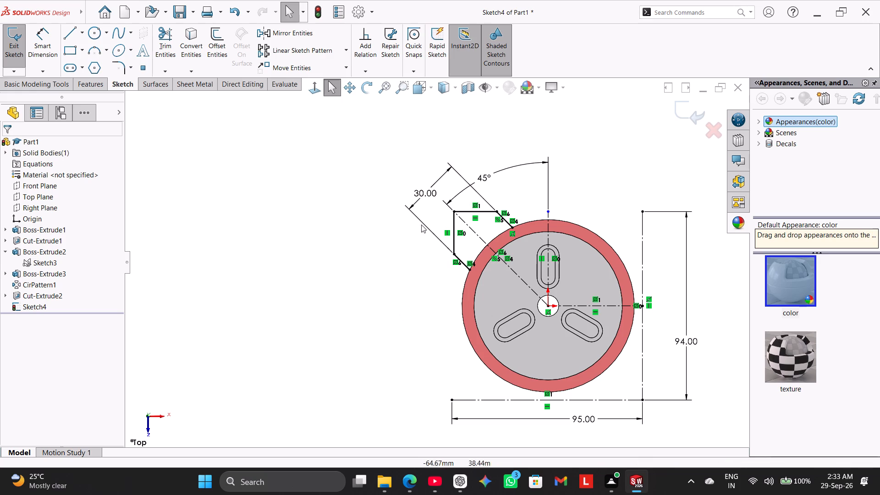
right_click(488, 399)
click(519, 450)
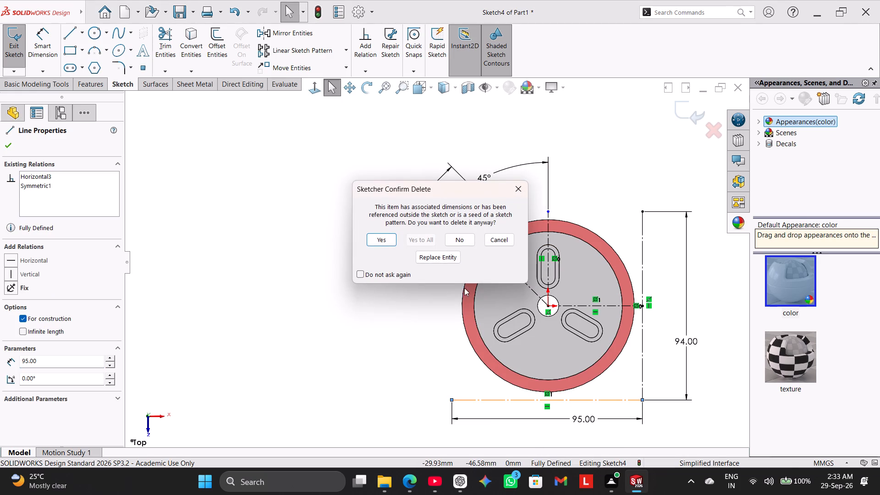
click(385, 237)
right_click(643, 349)
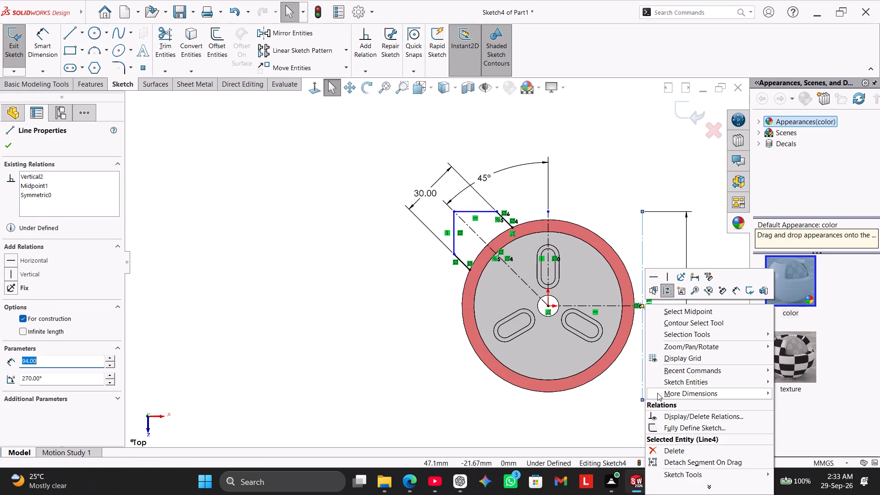
click(670, 448)
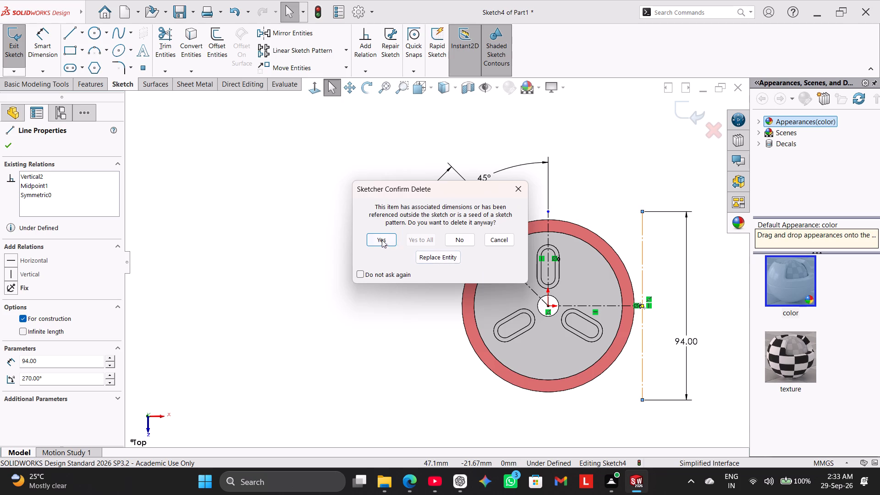
click(380, 238)
right_click(636, 307)
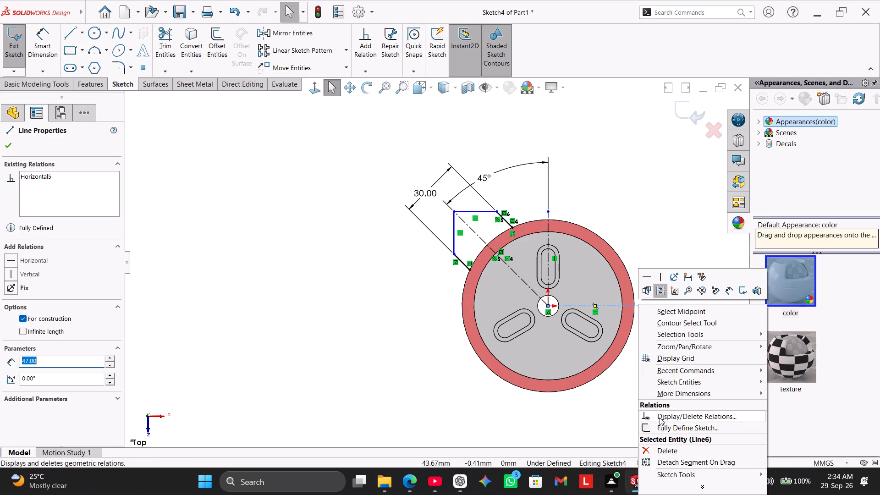
click(656, 449)
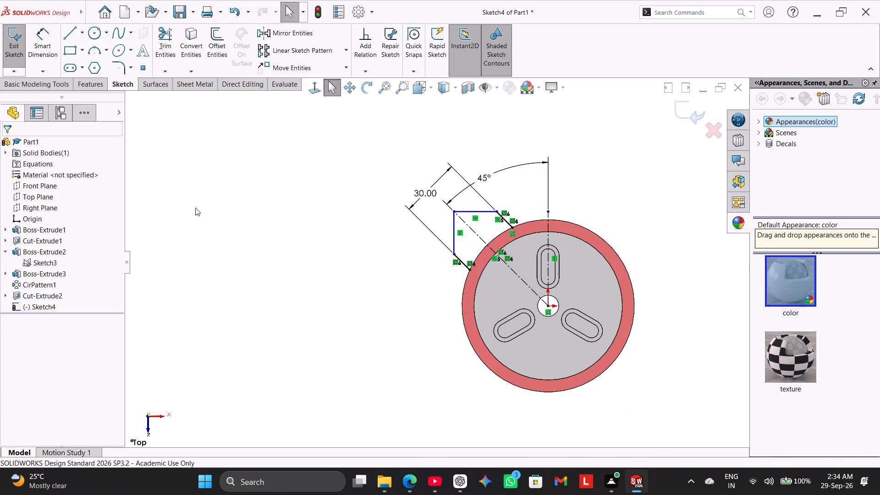
Add a doubled 94 mm dimension from the tab's vertical left edge across the vertical centerline.
click(37, 45)
scroll(599, 193, down, 3)
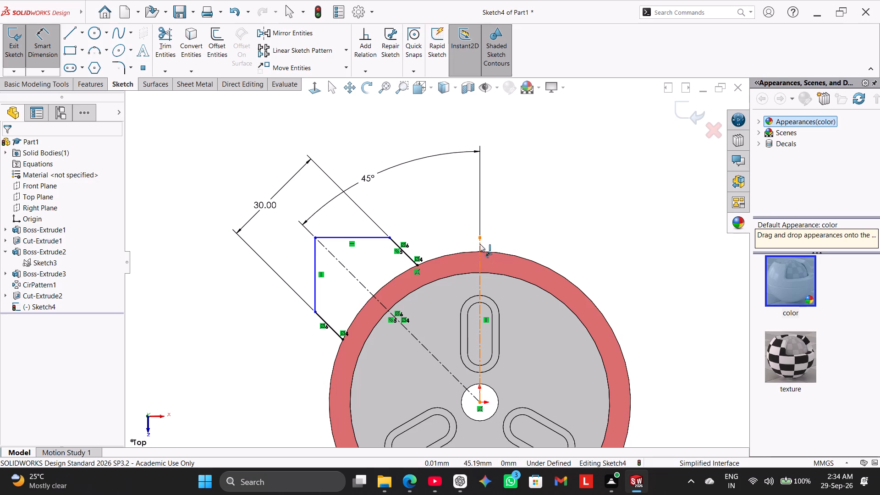
click(313, 253)
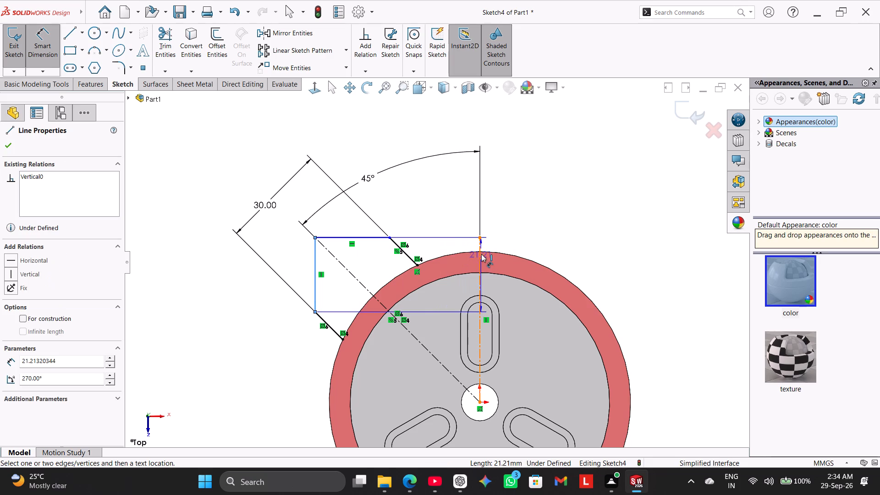
click(481, 253)
click(591, 247)
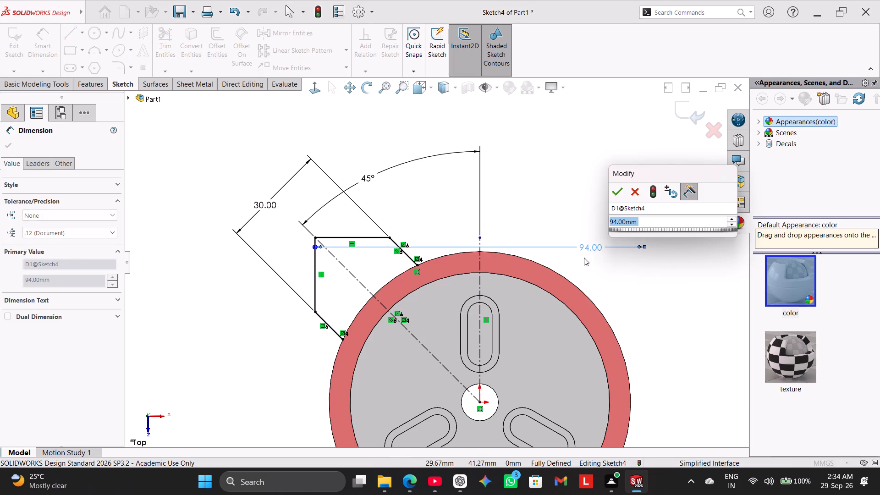
click(615, 192)
scroll(643, 288, up, 1)
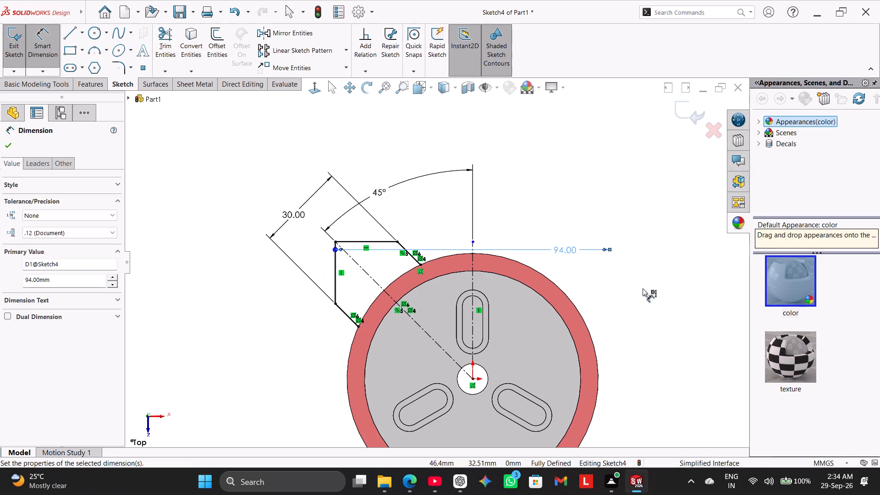
click(577, 182)
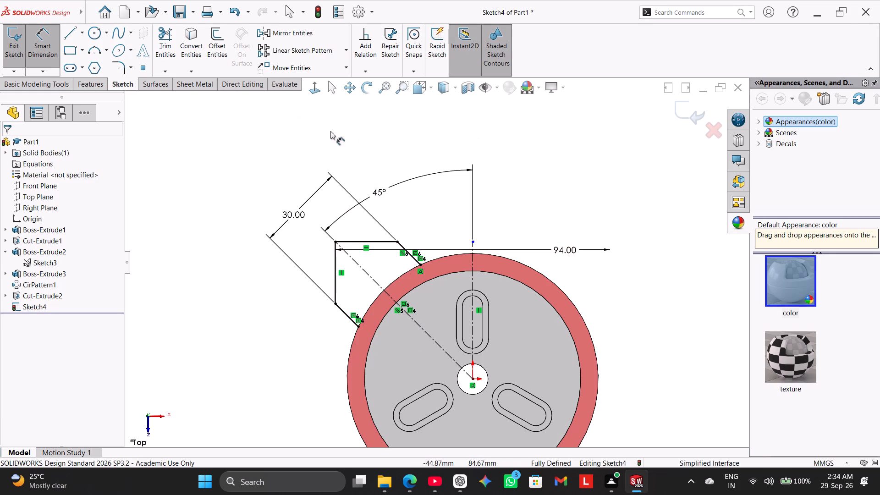
Draw a 43 mm horizontal centerline from the origin to the disc's outer edge on the tab's side.
click(81, 35)
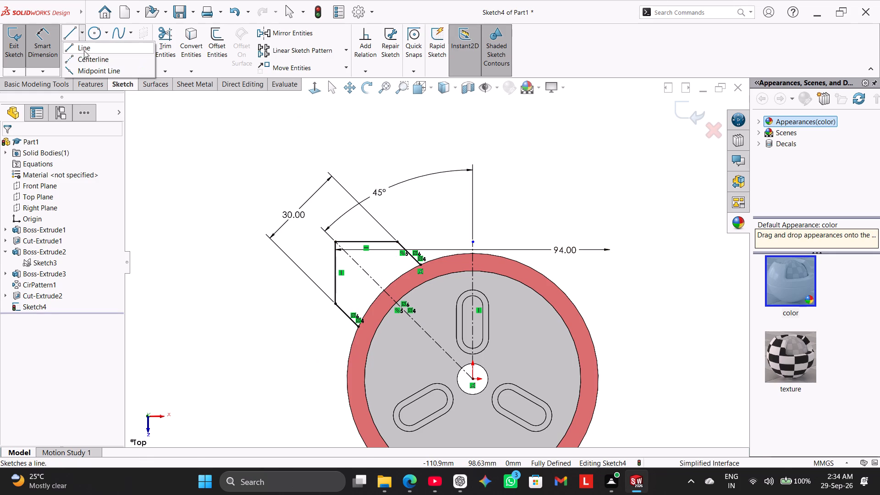
click(86, 62)
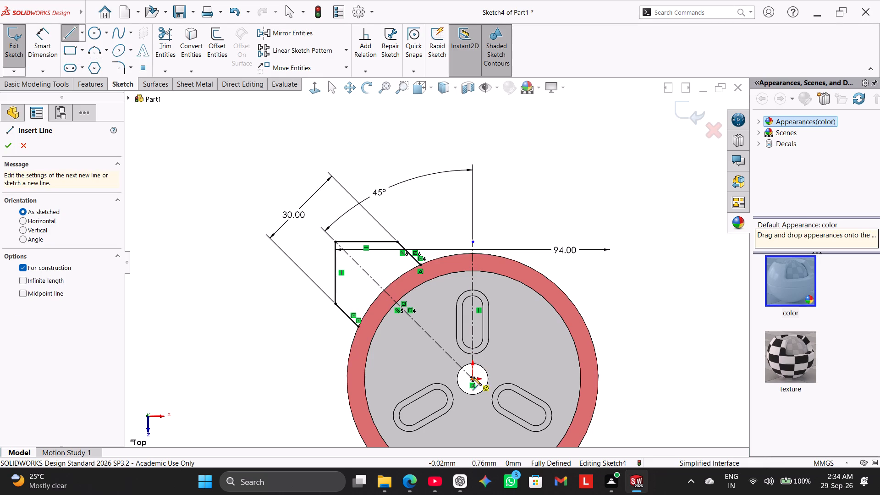
drag(473, 378, 468, 378)
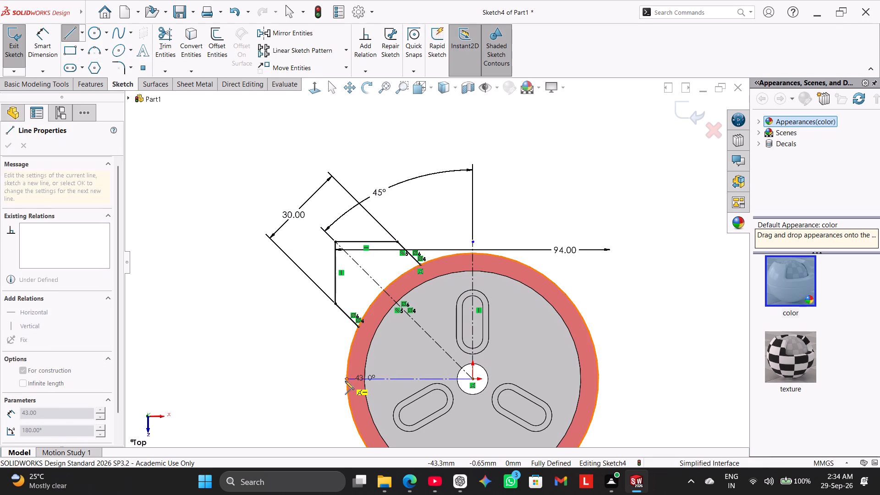
click(345, 381)
right_click(269, 337)
click(291, 347)
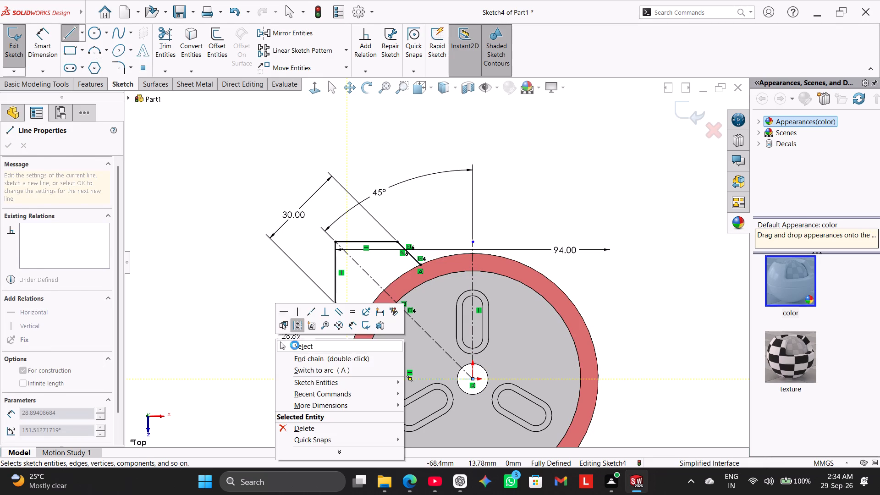
Move the vertical centerline's upper endpoint onto the disc's outer circular edge.
drag(473, 239, 473, 252)
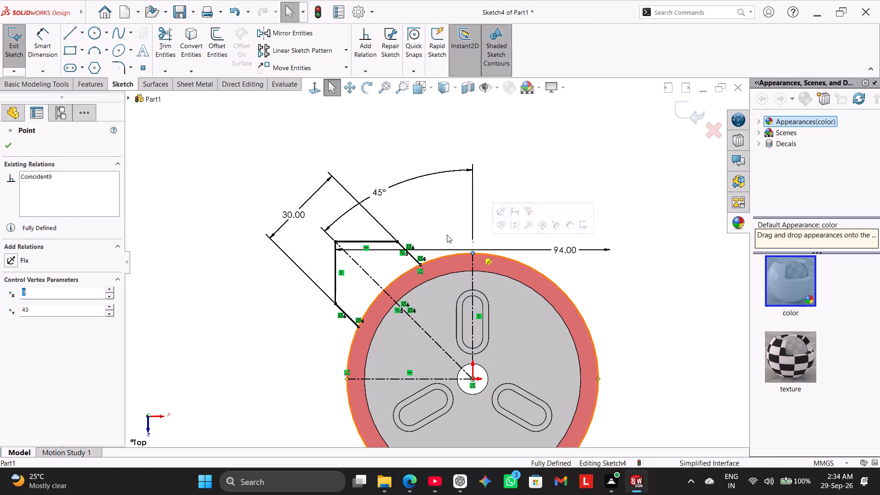
click(427, 205)
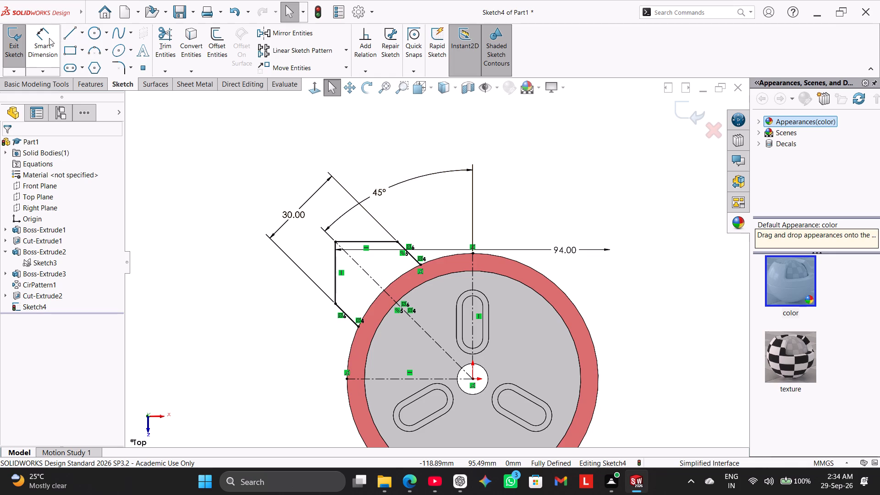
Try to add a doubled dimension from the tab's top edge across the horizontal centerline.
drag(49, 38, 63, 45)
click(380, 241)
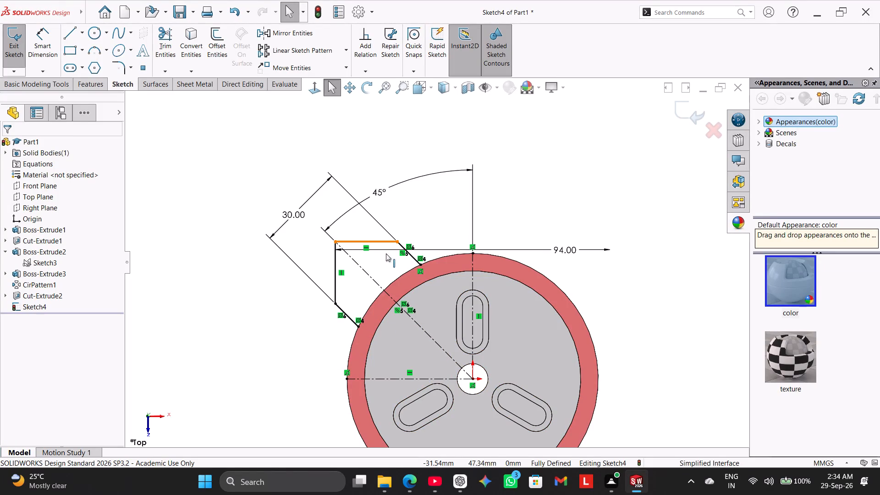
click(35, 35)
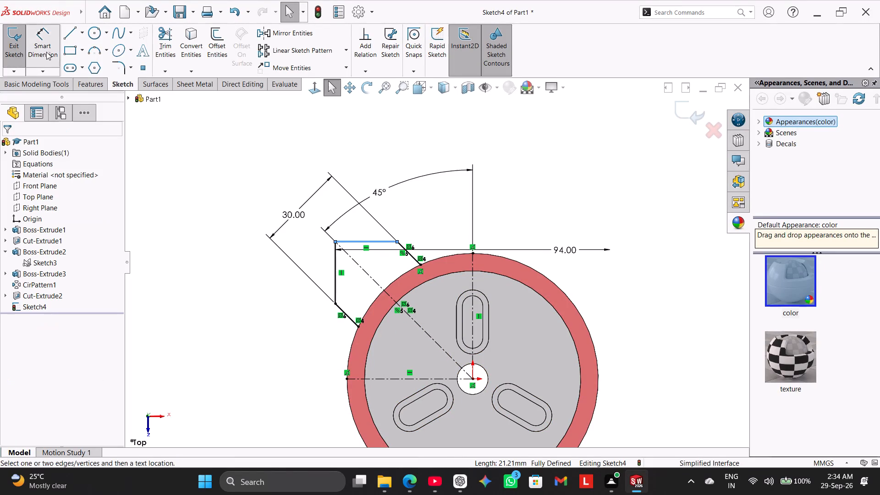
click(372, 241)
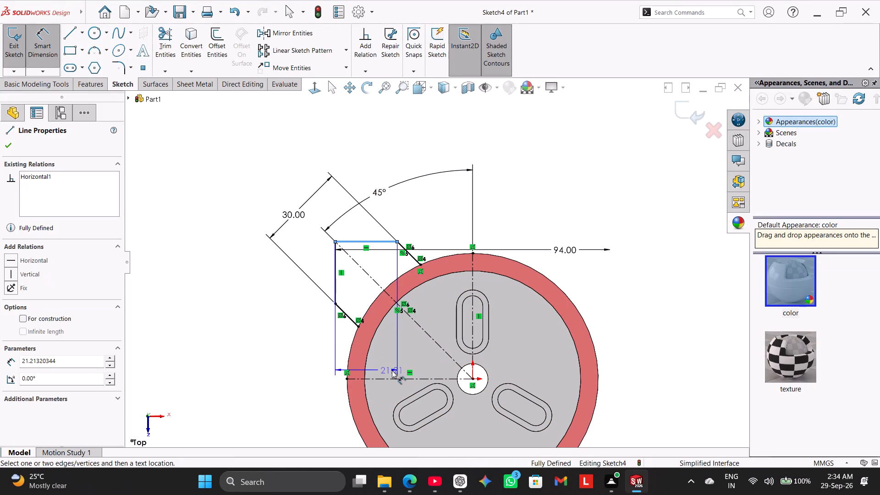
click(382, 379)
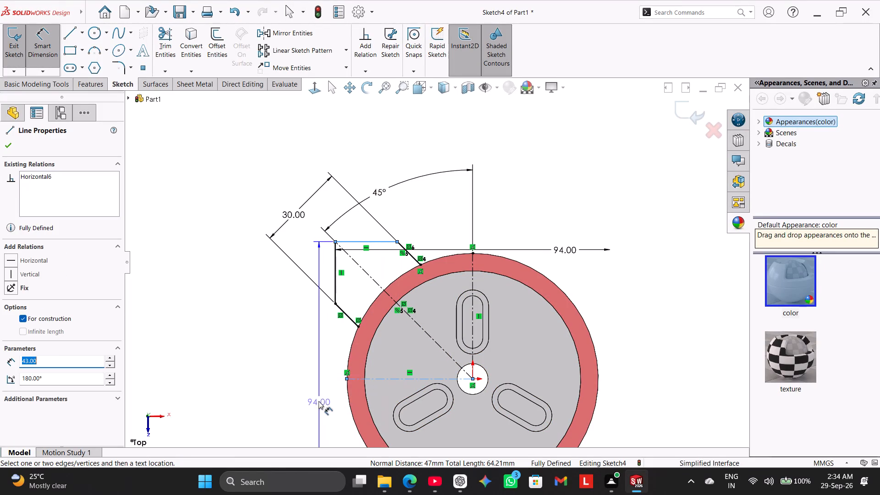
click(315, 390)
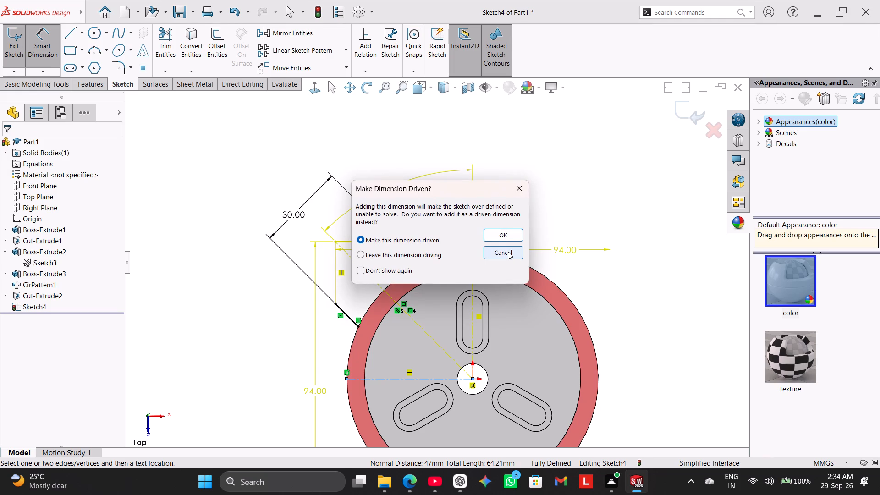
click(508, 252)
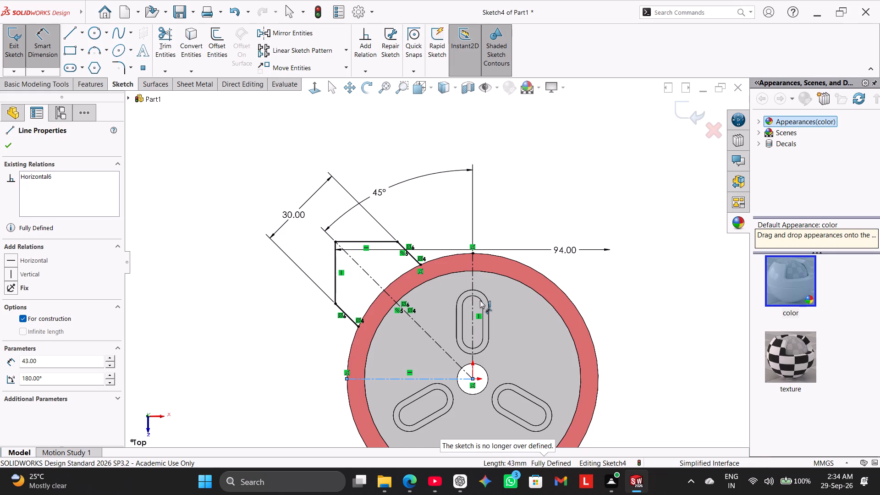
Delete relation 6 linking the tab's two slanted edges to the diagonal centerline.
scroll(480, 300, up, 2)
click(324, 325)
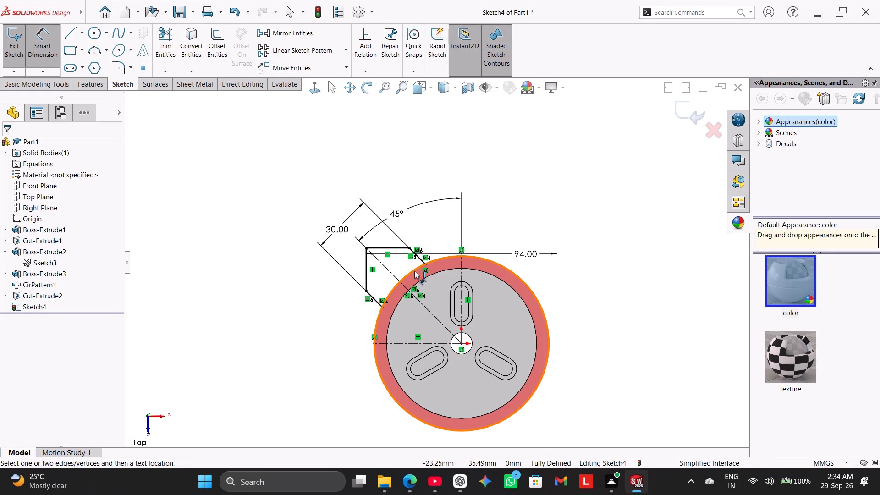
scroll(414, 271, down, 2)
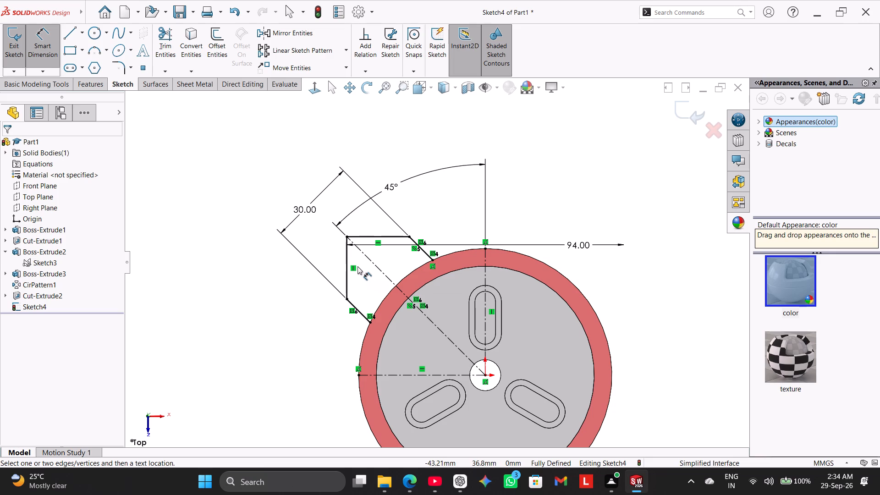
scroll(367, 305, down, 3)
scroll(367, 304, up, 1)
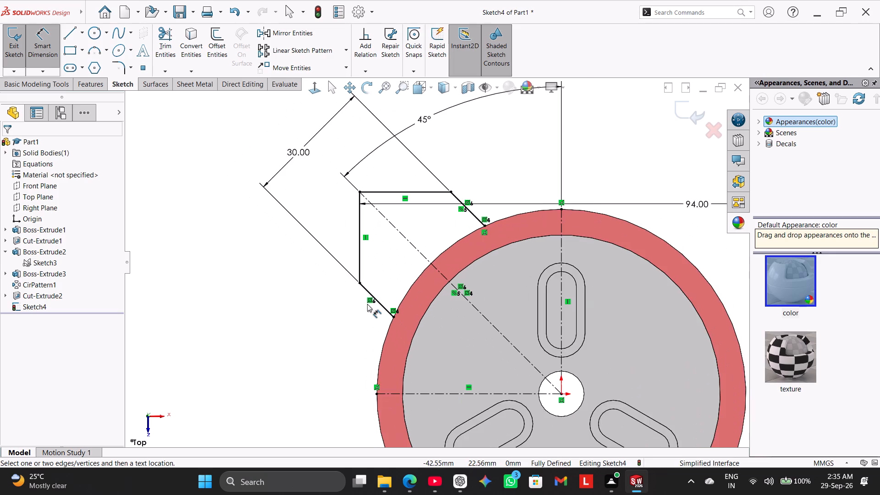
scroll(367, 304, down, 2)
right_click(379, 295)
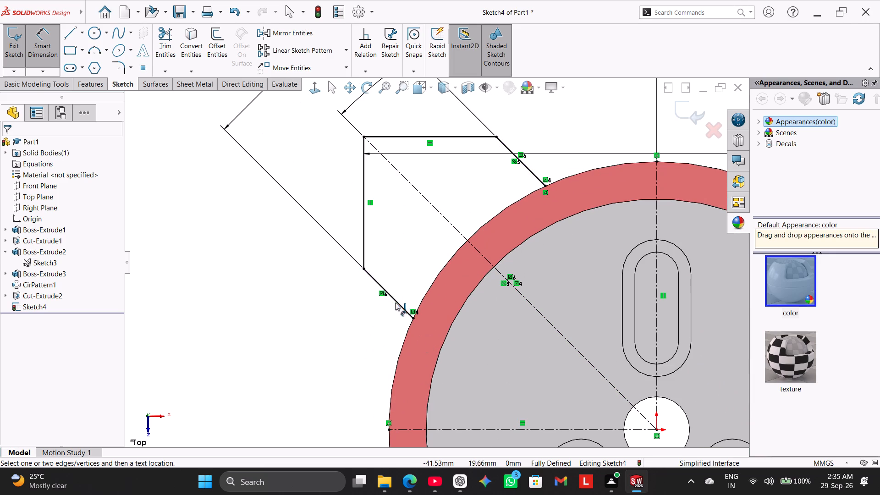
right_click(382, 293)
right_click(369, 312)
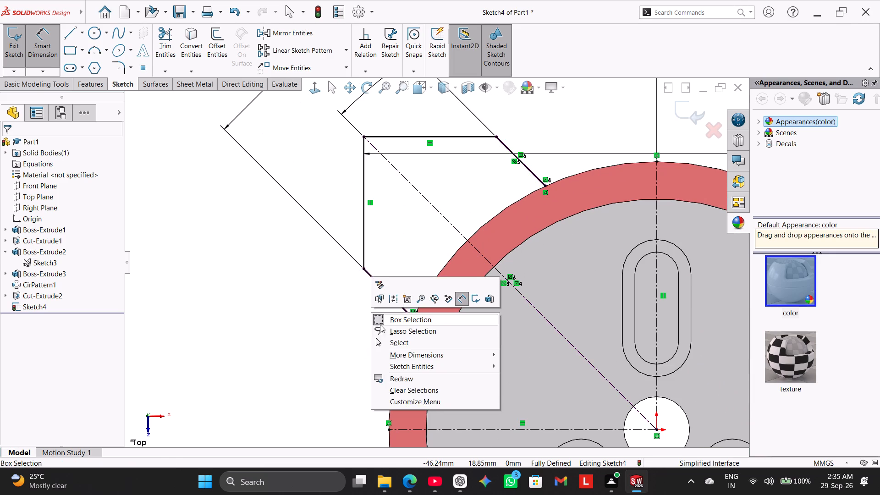
click(389, 337)
right_click(381, 294)
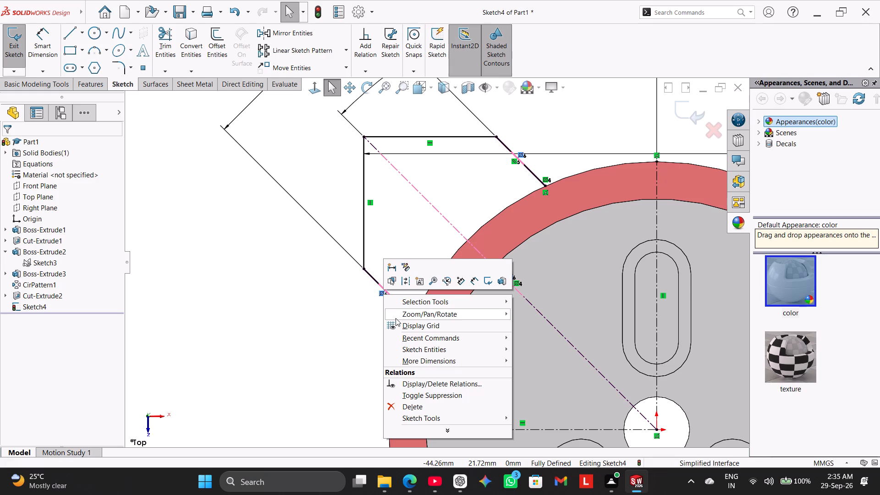
click(413, 406)
scroll(361, 334, up, 2)
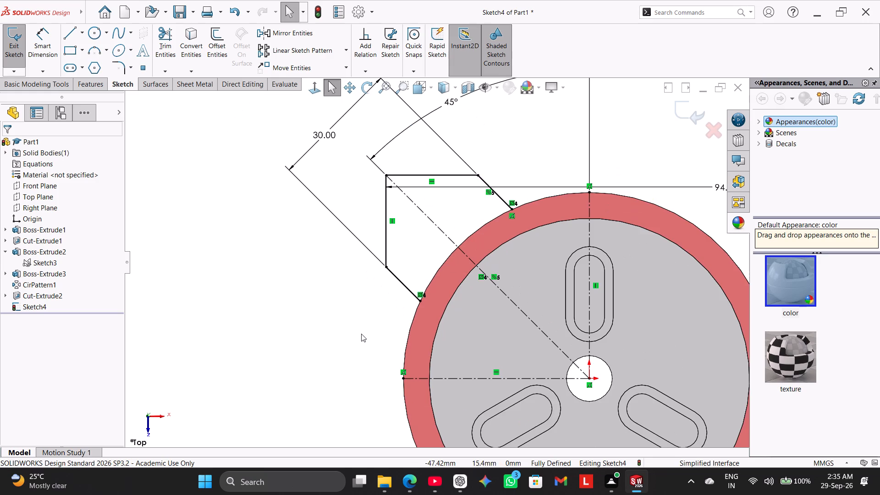
scroll(361, 334, up, 1)
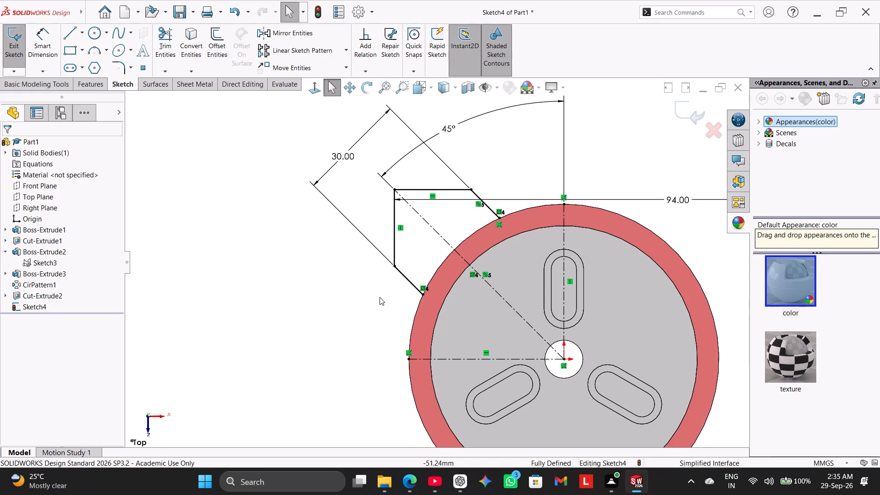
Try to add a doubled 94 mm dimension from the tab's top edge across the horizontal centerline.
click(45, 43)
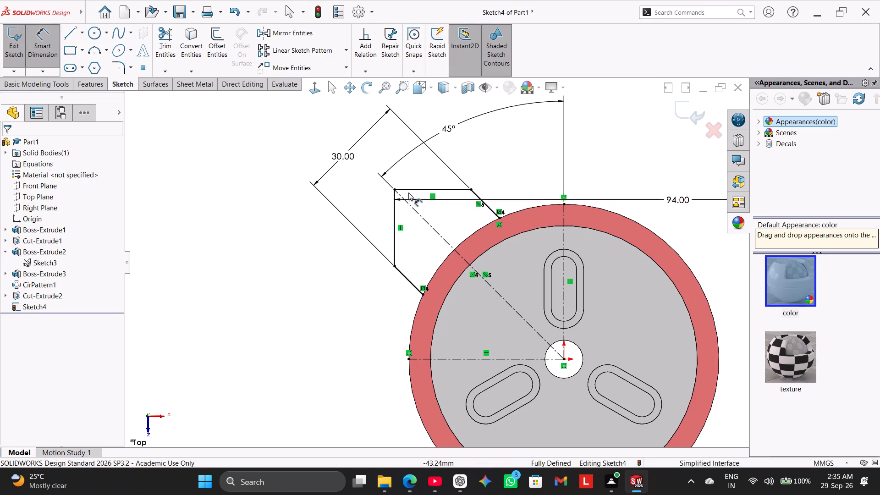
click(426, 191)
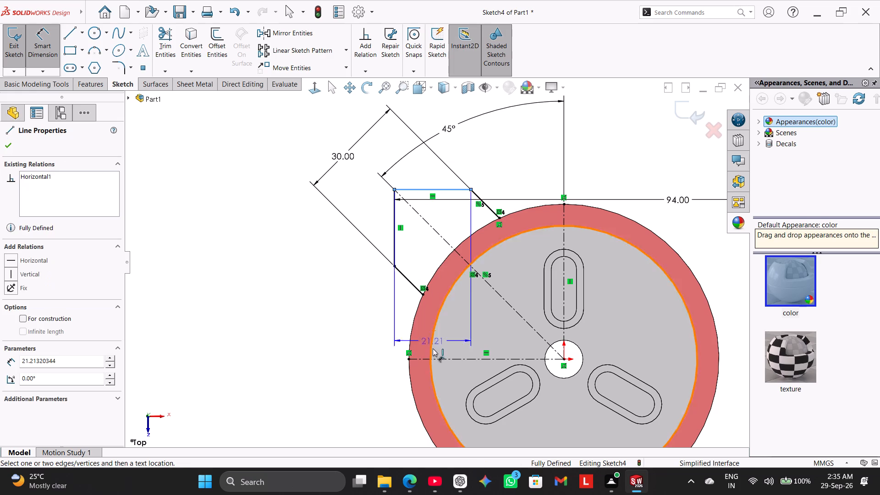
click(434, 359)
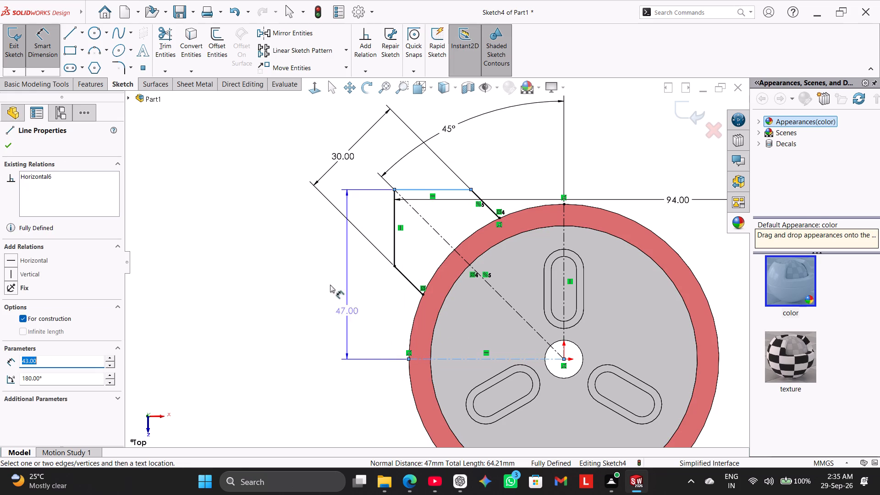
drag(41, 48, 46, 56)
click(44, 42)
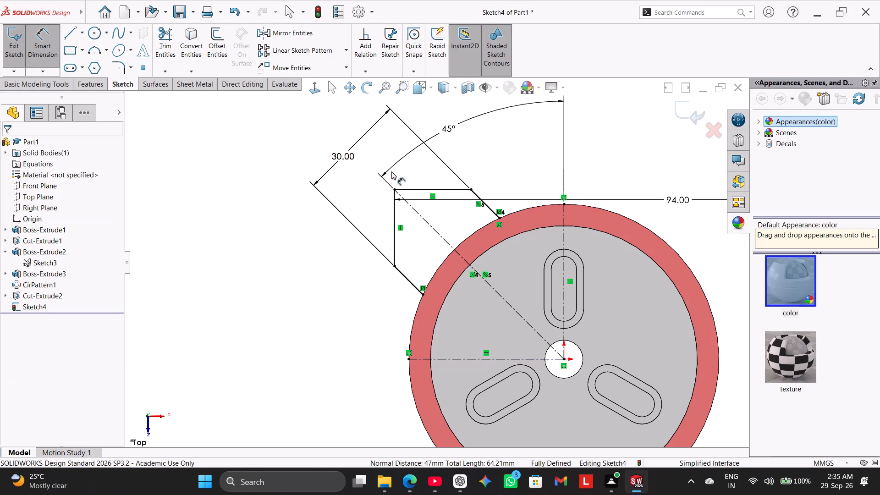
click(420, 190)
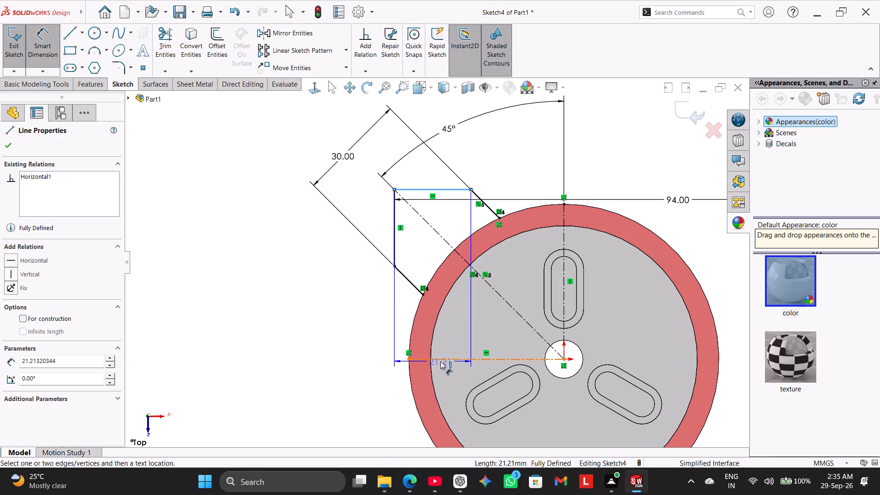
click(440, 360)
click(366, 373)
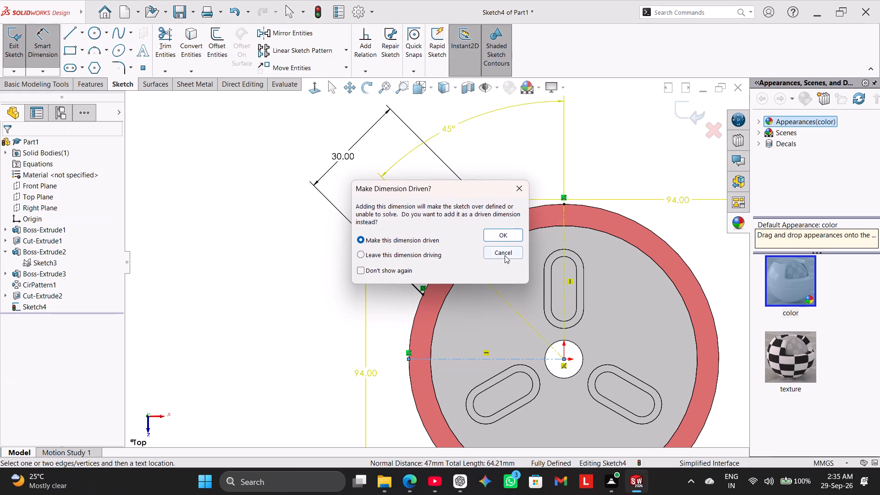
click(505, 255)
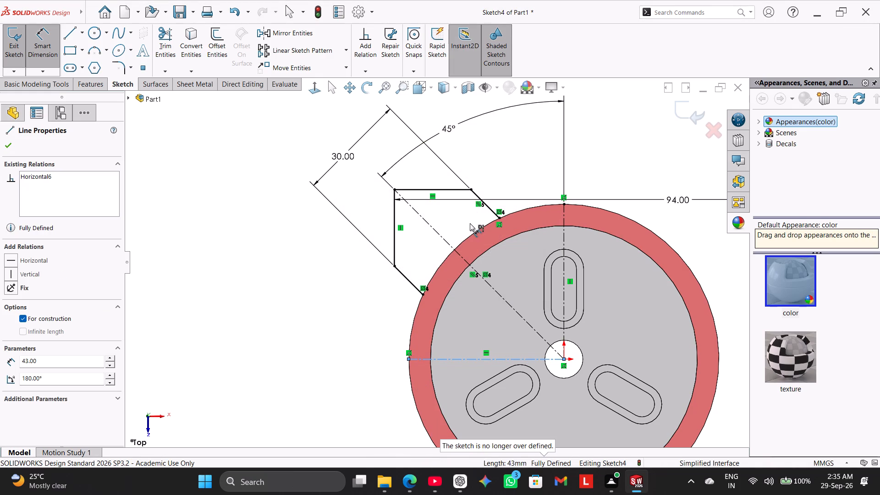
Delete relation 4 linking the slanted edges' endpoints on the disc's rim to the diagonal centerline.
scroll(465, 253, up, 1)
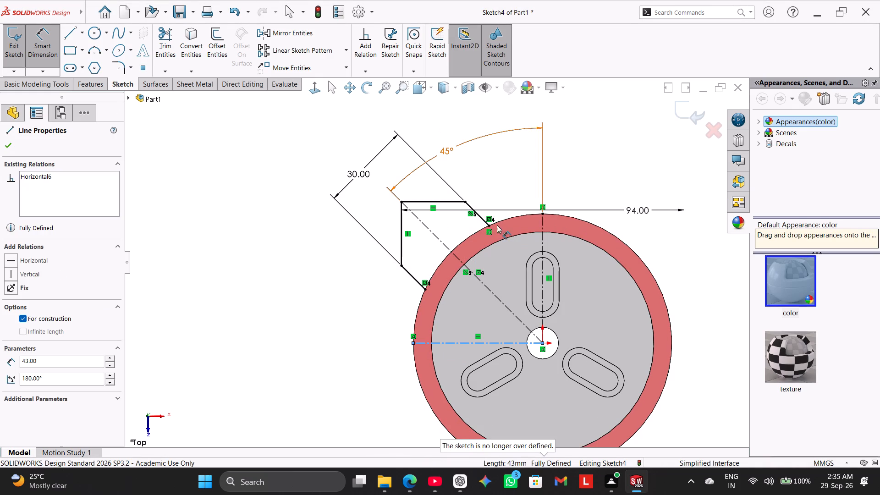
right_click(319, 260)
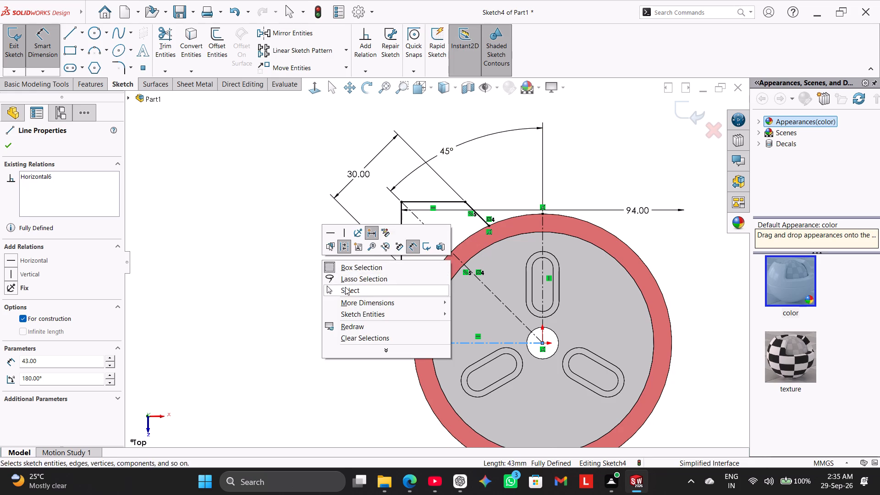
click(345, 287)
right_click(425, 283)
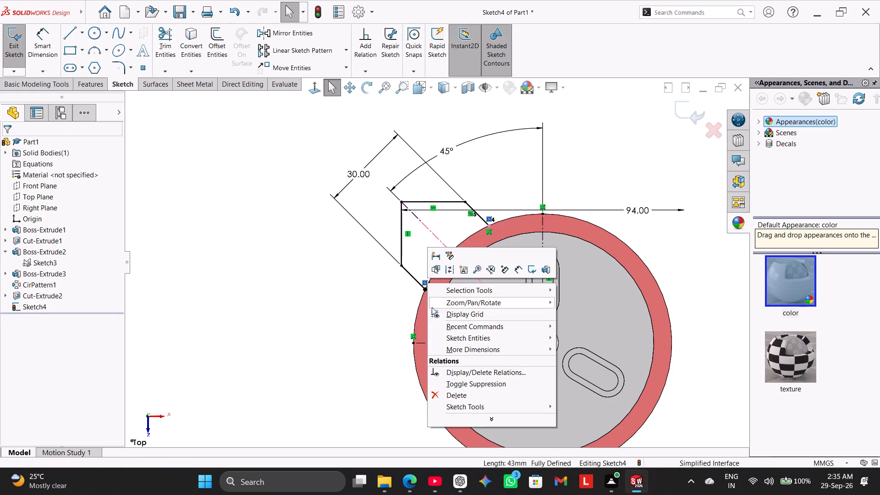
click(457, 396)
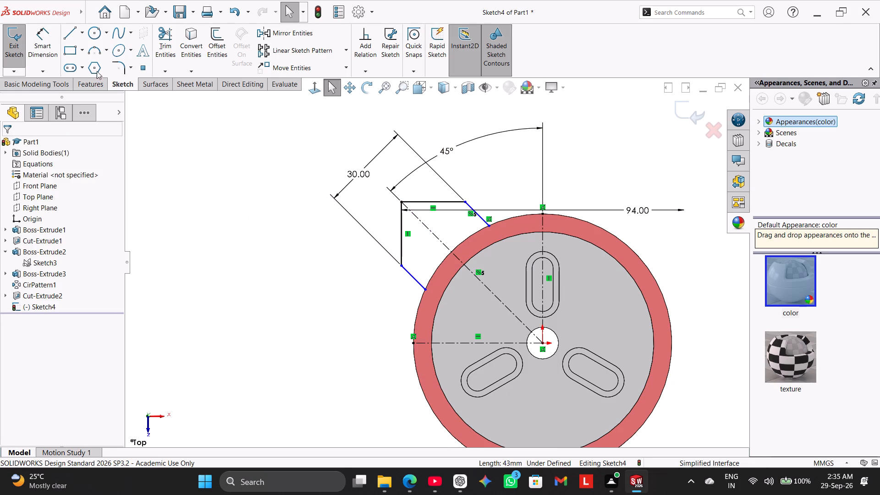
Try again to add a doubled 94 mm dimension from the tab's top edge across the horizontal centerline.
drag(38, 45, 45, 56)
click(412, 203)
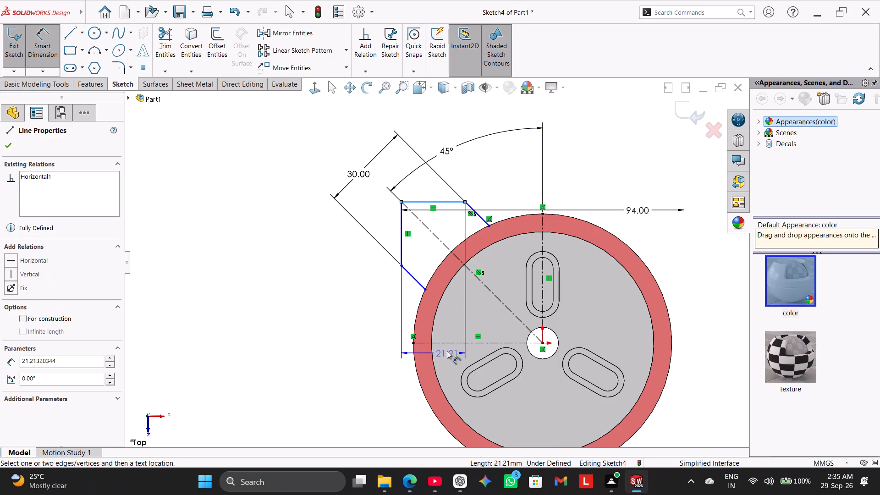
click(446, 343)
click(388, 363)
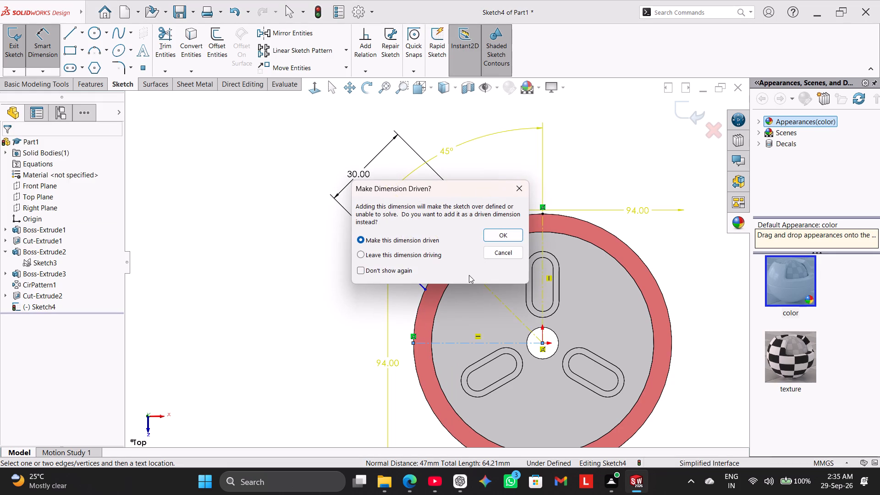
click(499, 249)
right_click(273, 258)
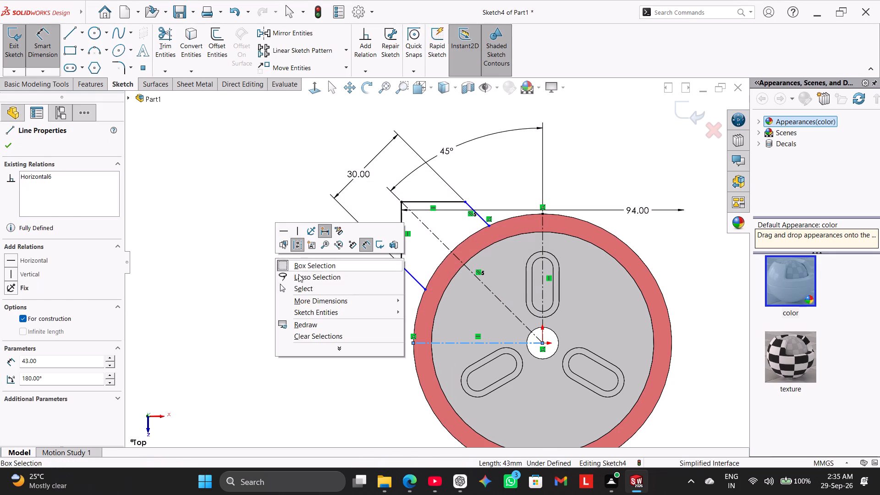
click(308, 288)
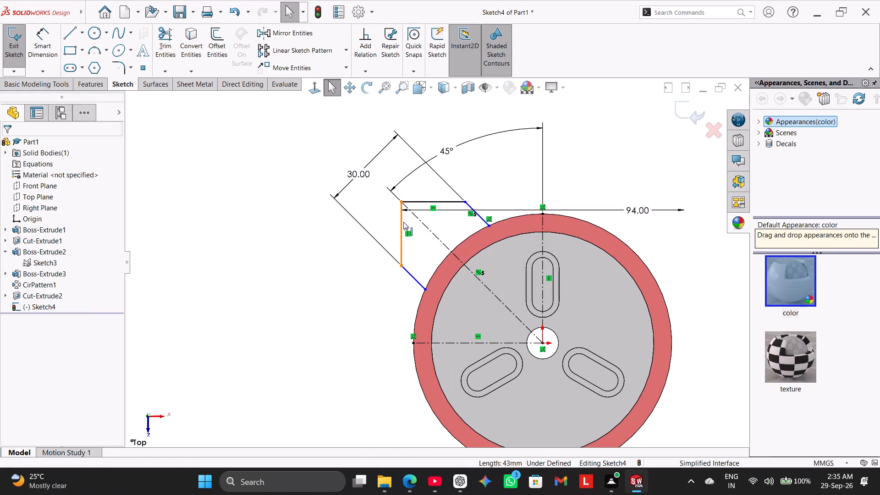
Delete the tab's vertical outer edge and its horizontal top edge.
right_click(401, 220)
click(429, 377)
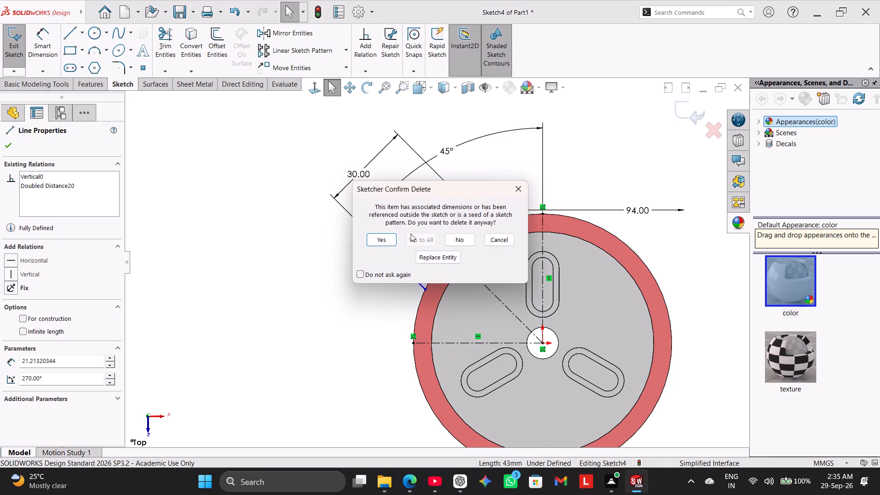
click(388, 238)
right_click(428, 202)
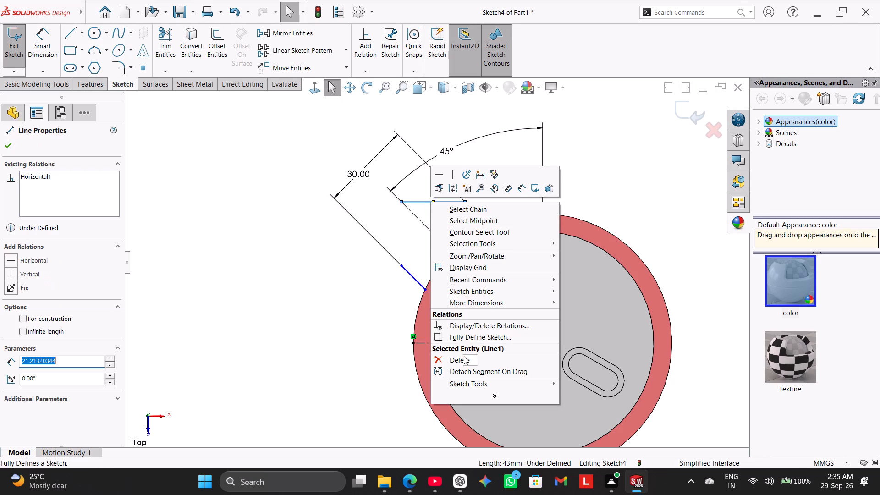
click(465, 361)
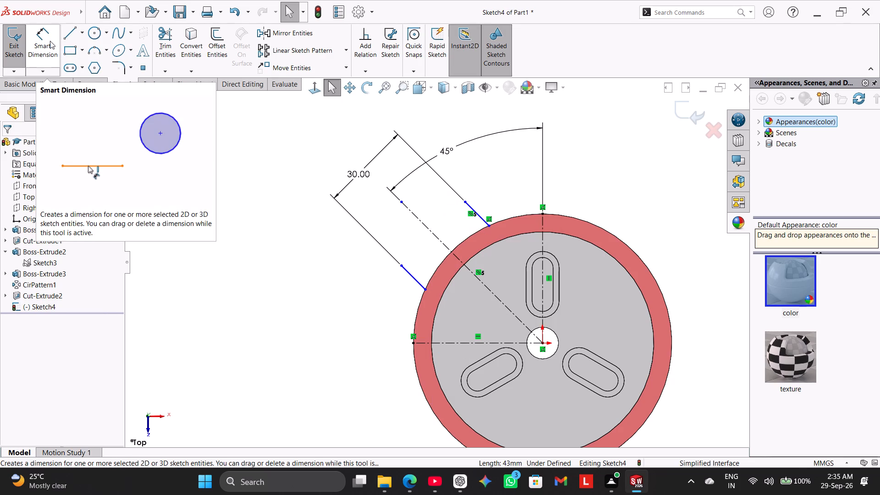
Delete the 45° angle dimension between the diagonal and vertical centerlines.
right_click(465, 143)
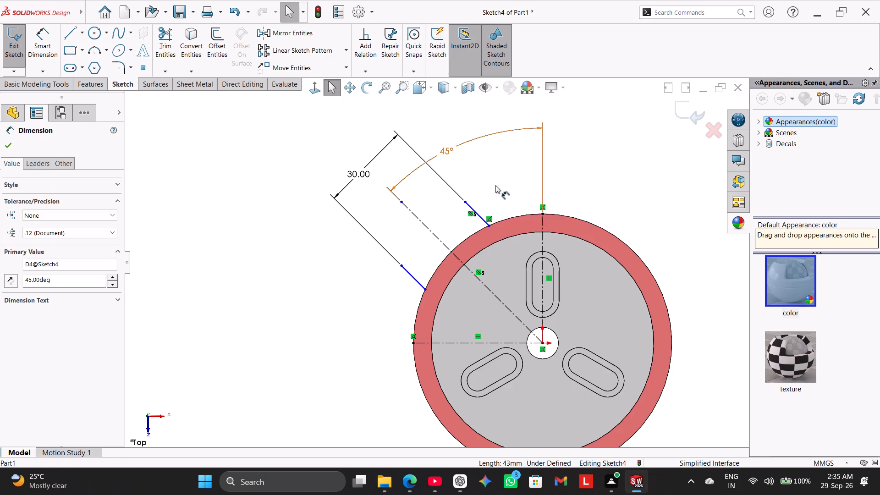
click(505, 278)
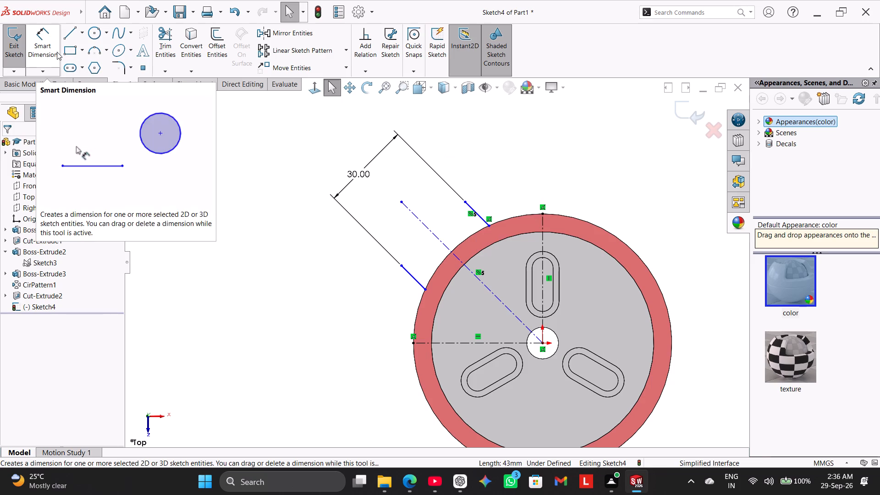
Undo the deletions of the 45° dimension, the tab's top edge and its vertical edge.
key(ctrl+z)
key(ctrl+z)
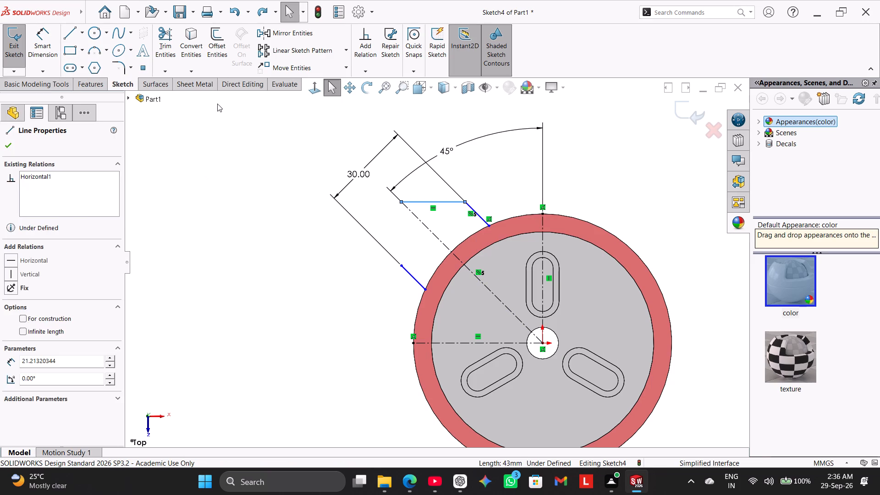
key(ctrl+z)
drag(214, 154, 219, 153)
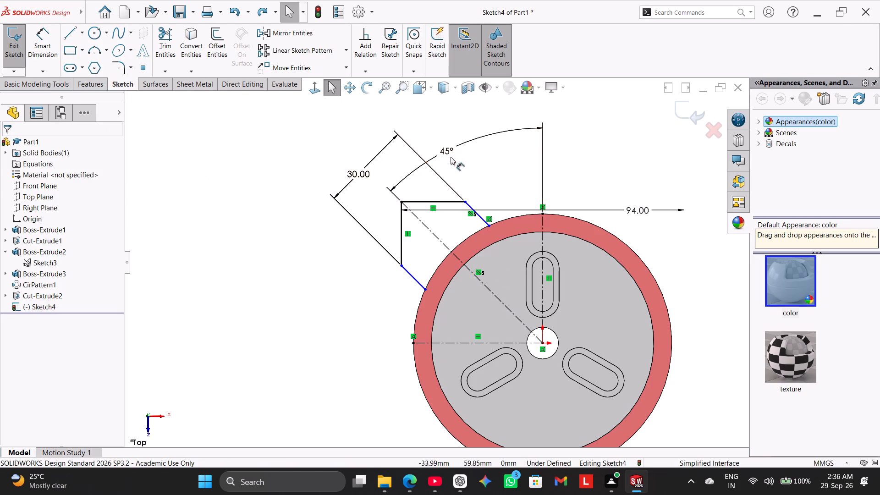
Delete only the 45° angle dimension between the diagonal and vertical centerlines.
right_click(466, 146)
click(506, 277)
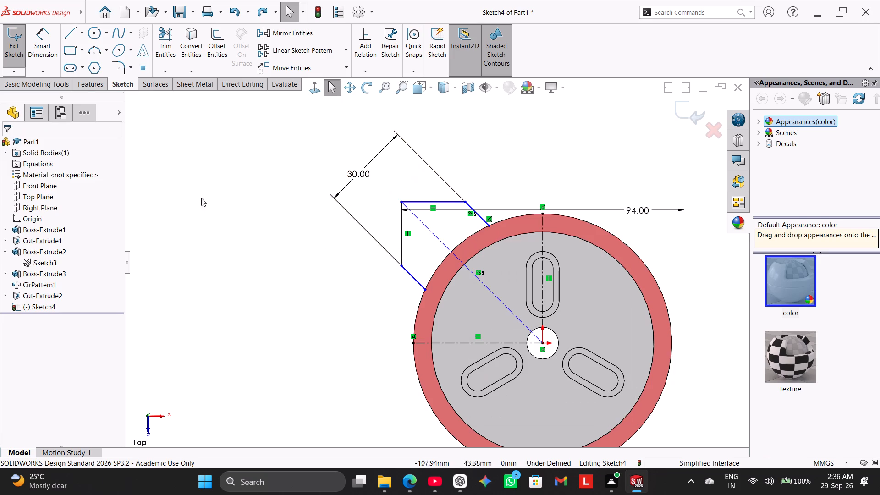
Add a doubled 94 mm dimension between the tab's horizontal top edge and the horizontal centerline.
drag(49, 40, 66, 61)
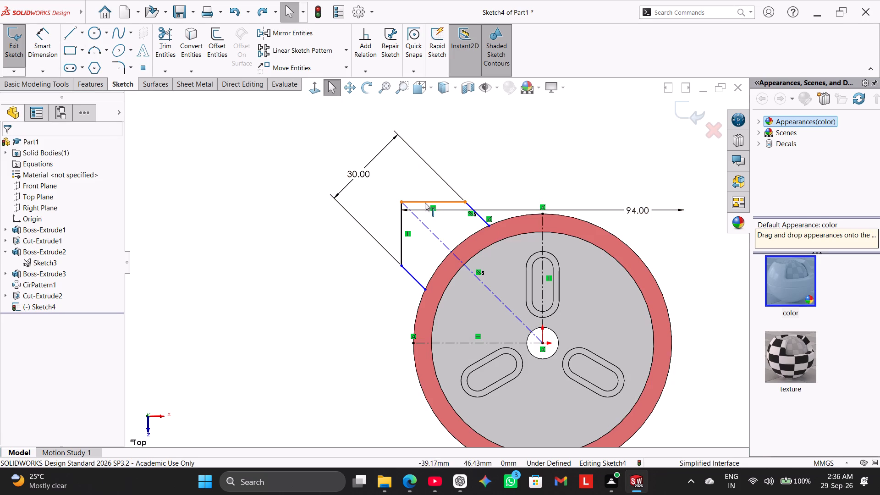
click(425, 203)
click(38, 42)
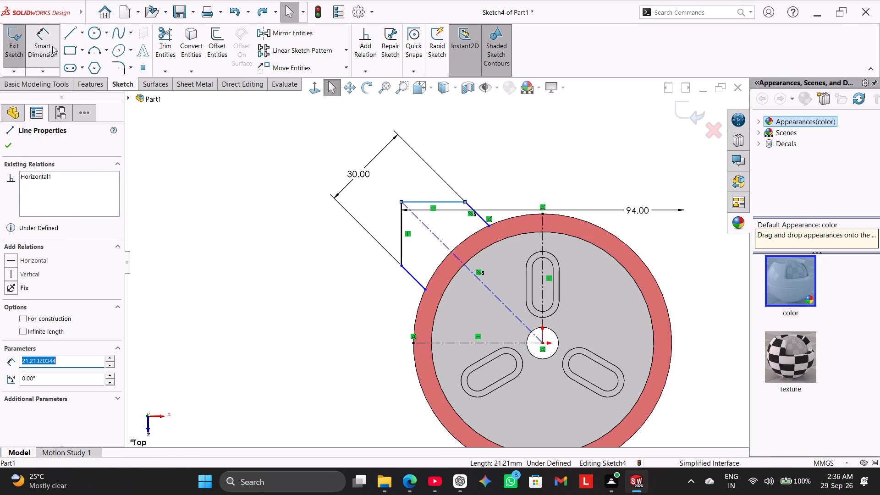
click(420, 201)
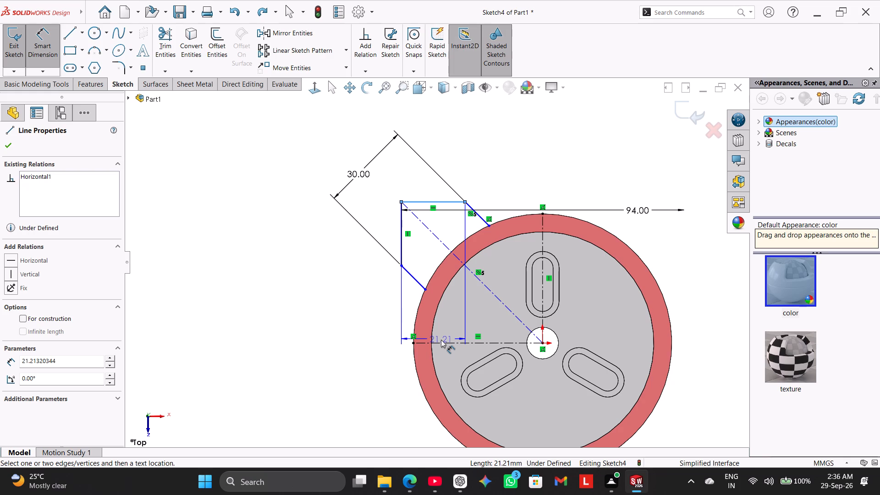
click(440, 343)
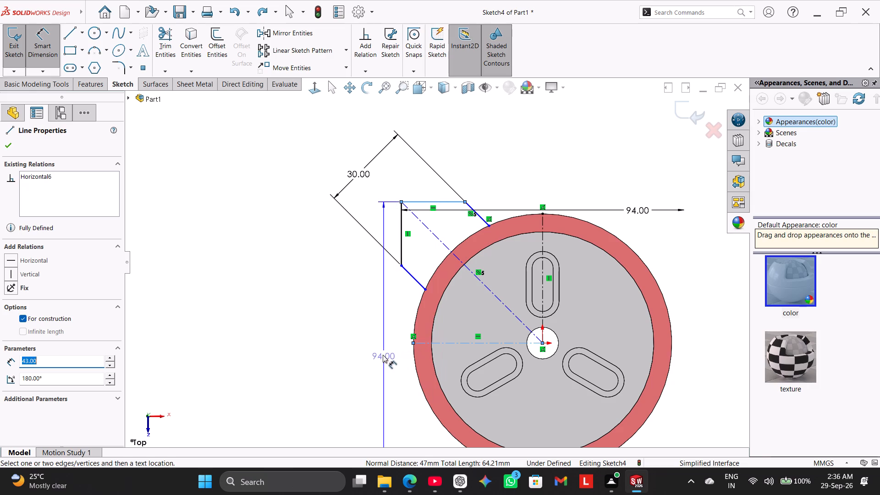
click(373, 350)
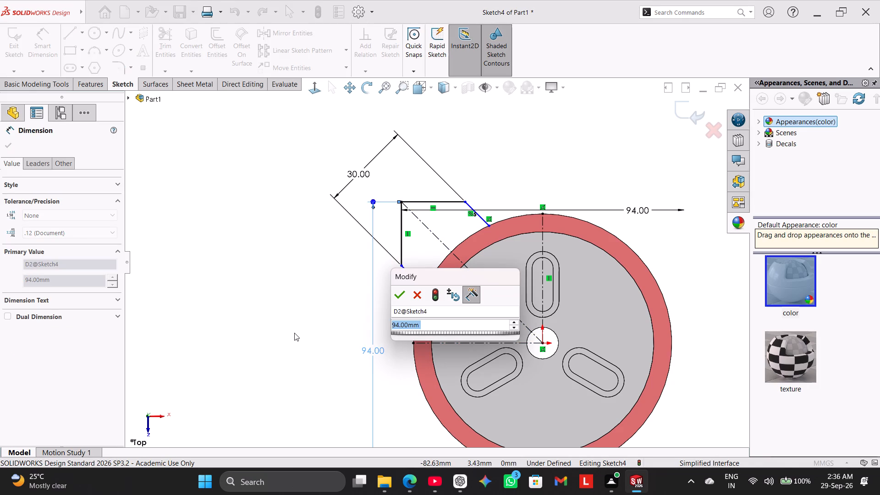
click(397, 296)
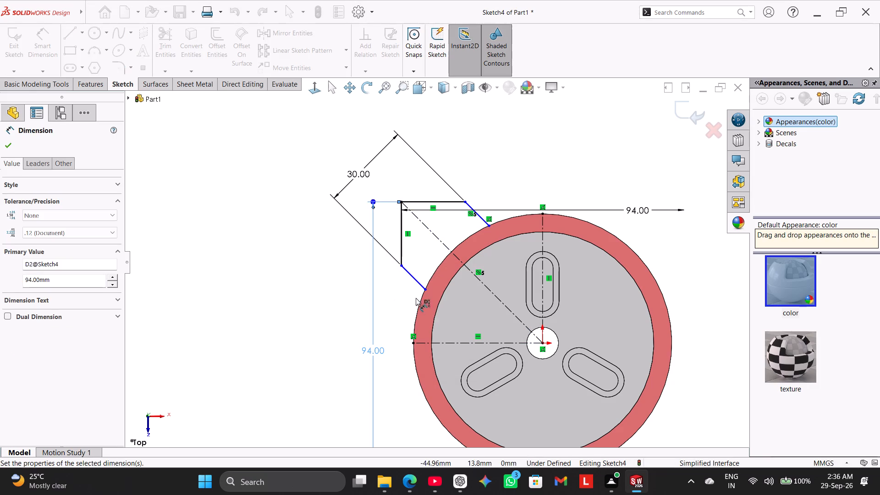
Set the doubled horizontal dimension from the tab's vertical outer edge to 95 mm.
double_click(638, 208)
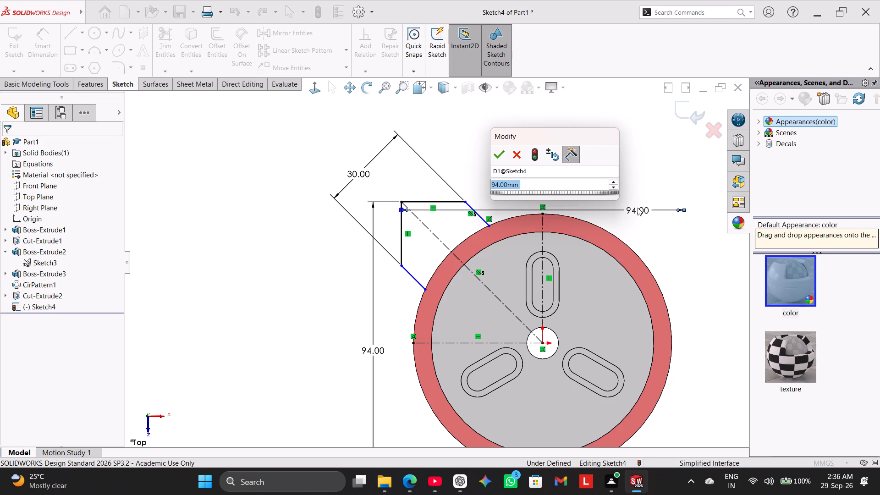
text(95)
key(Return)
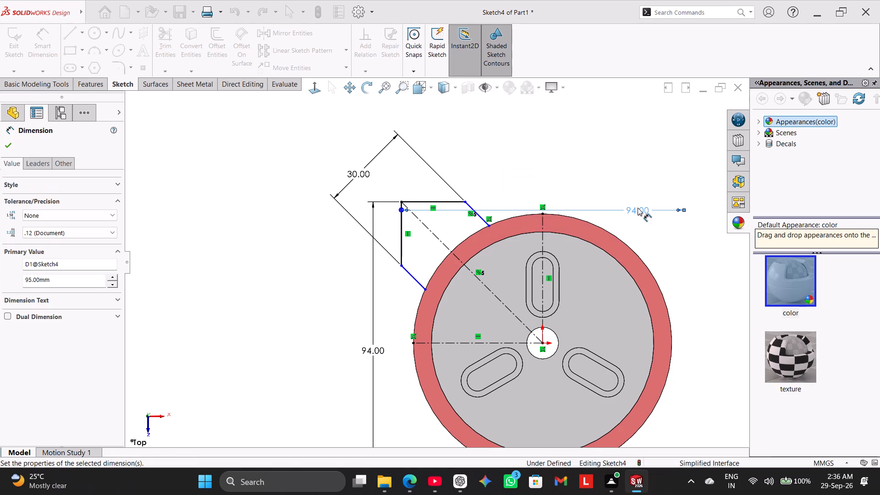
right_click(257, 271)
click(286, 298)
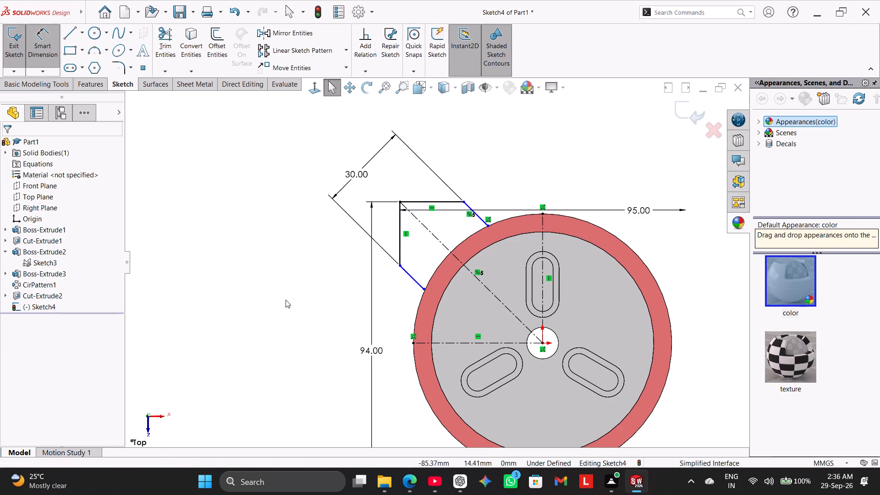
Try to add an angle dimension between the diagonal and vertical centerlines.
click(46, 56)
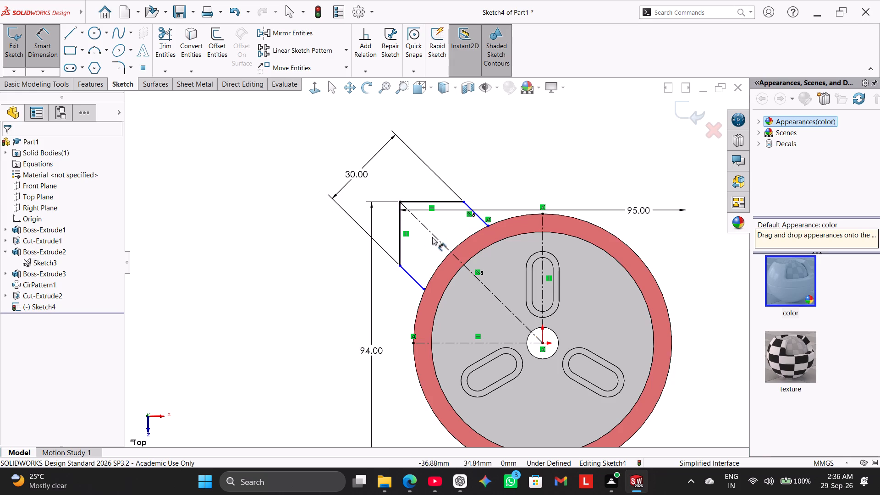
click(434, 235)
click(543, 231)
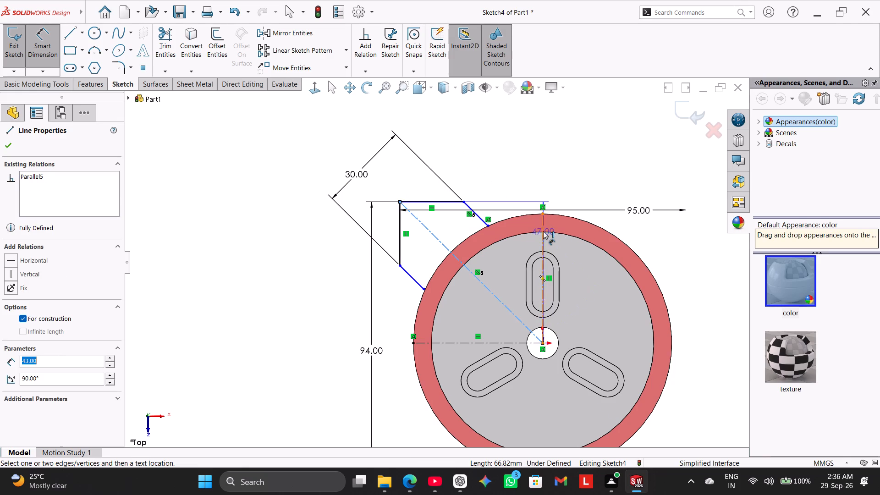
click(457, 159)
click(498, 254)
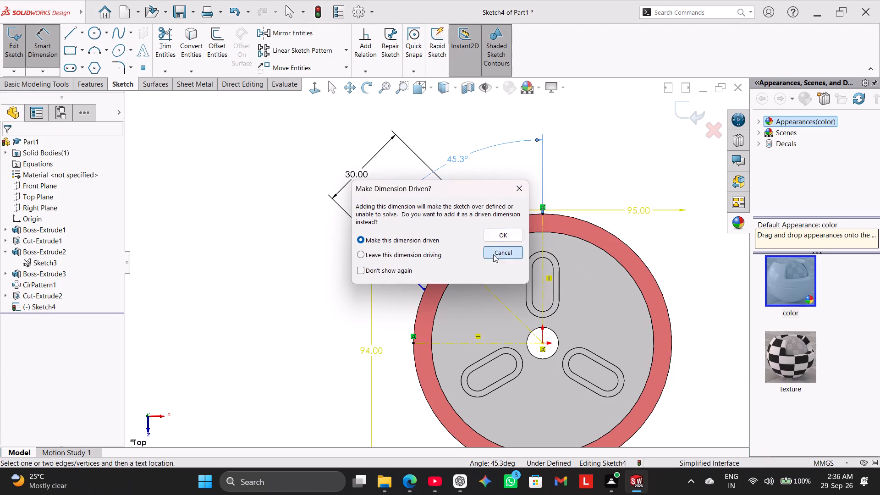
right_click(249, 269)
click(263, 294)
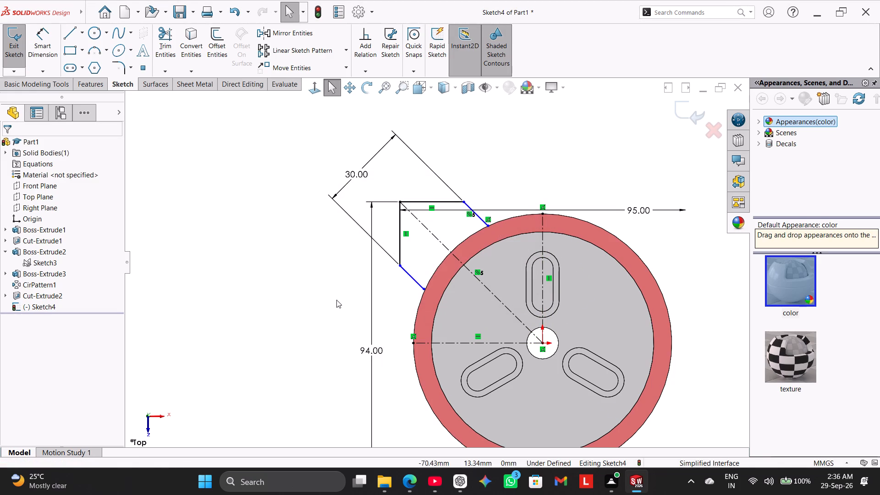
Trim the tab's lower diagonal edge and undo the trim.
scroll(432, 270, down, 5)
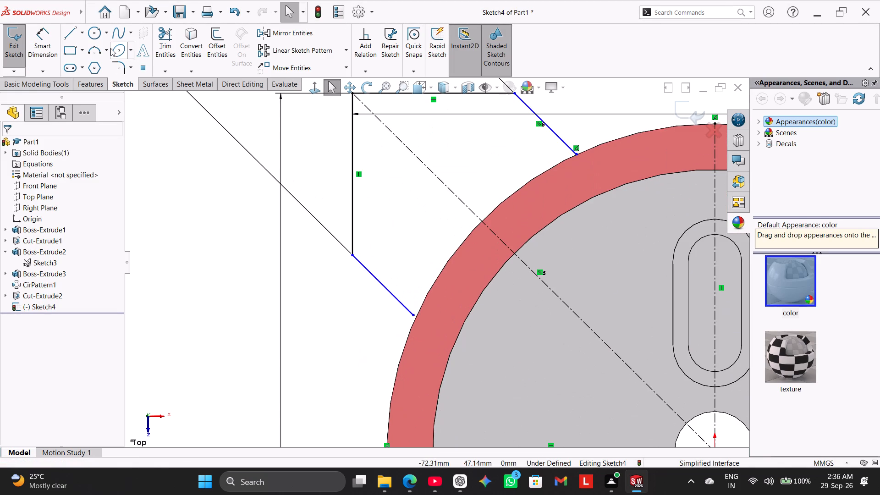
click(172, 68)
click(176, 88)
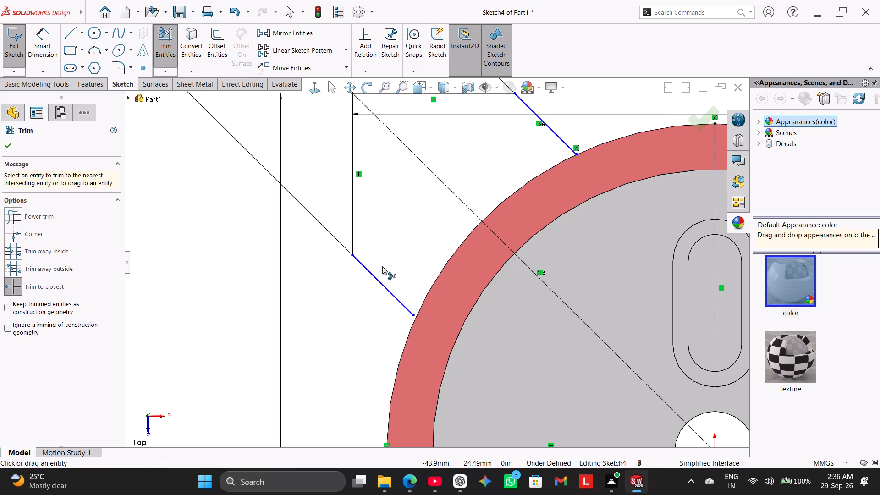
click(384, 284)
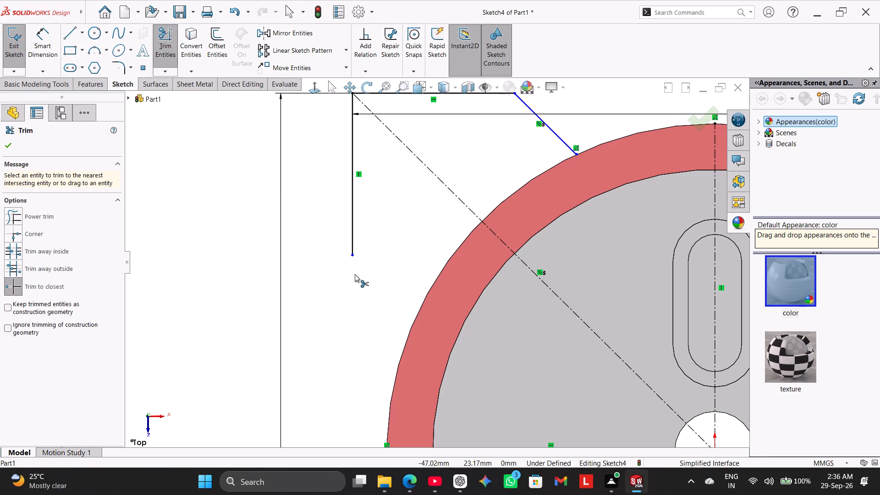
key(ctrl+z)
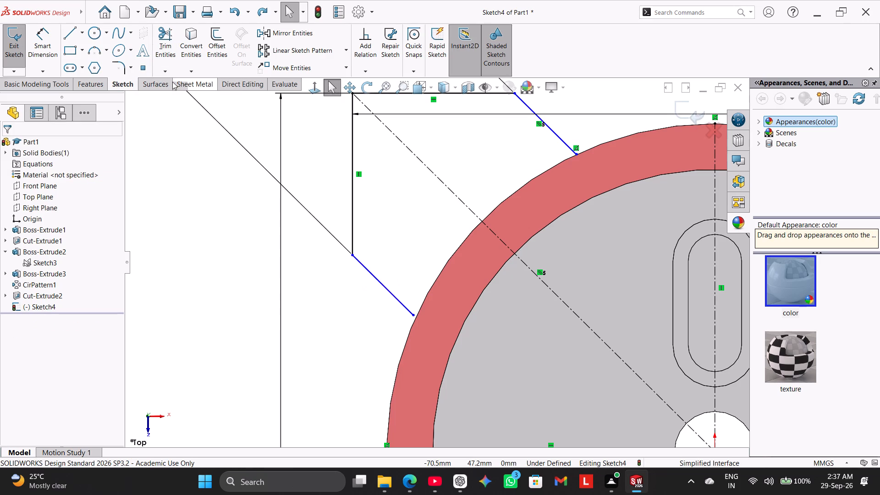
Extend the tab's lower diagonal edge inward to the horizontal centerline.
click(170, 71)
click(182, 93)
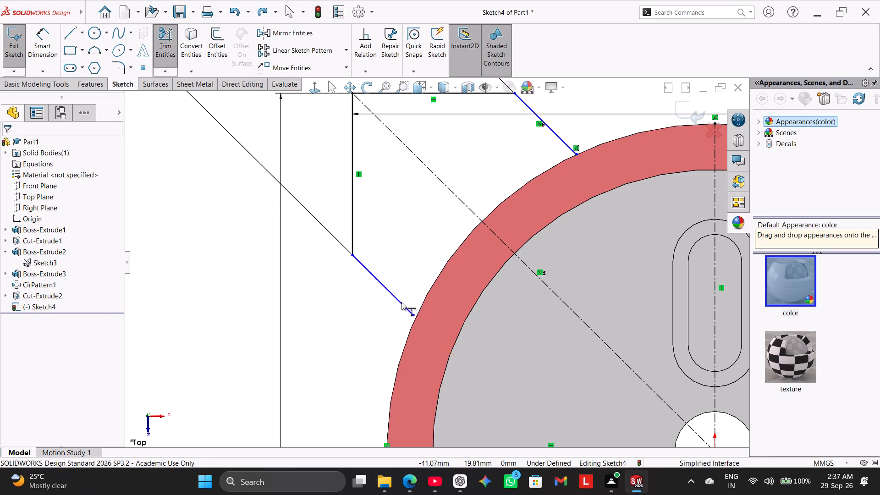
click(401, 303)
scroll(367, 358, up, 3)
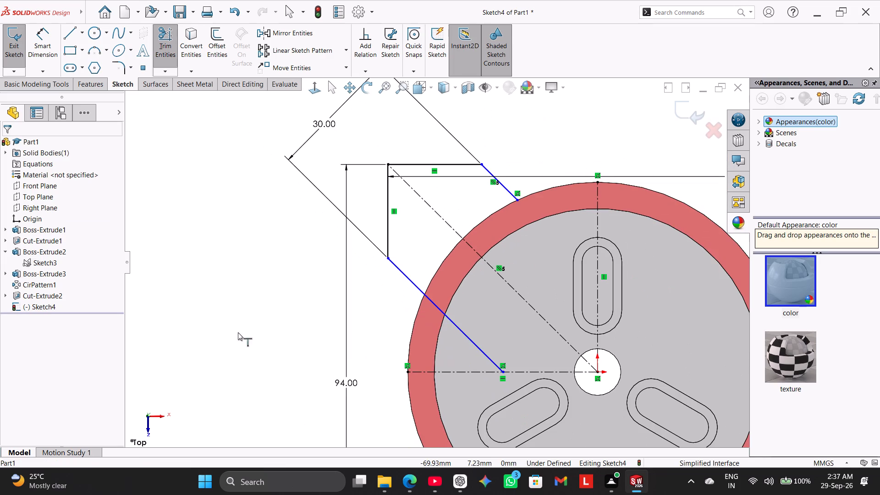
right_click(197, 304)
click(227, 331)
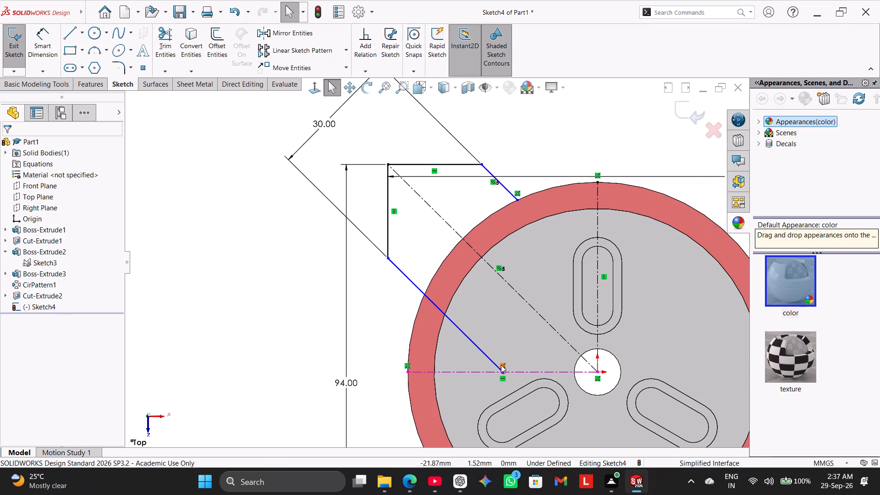
Delete the coincident relation tying the lower diagonal edge to the horizontal centerline and place its endpoint on the part's outer circle.
right_click(502, 365)
click(529, 459)
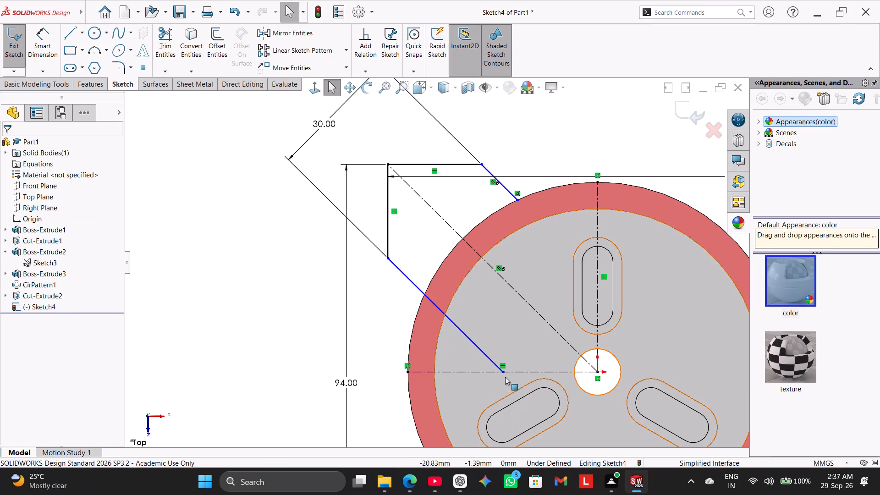
drag(504, 373, 418, 293)
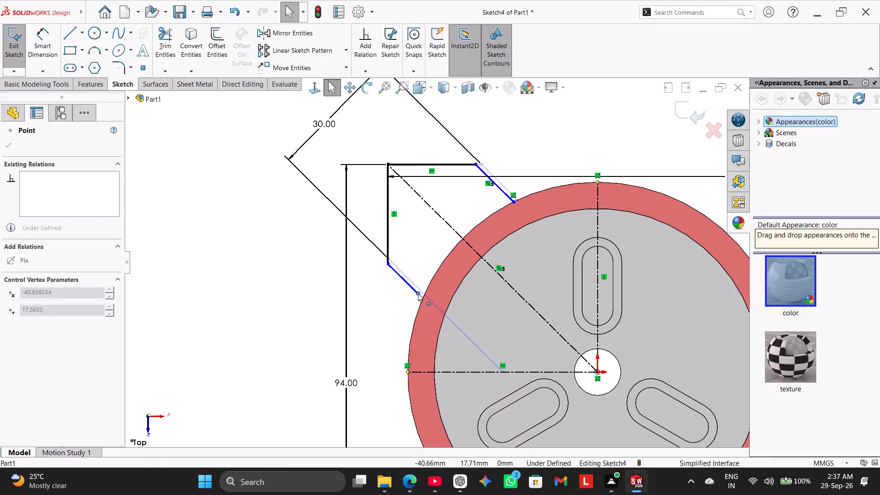
drag(418, 293, 424, 291)
click(260, 298)
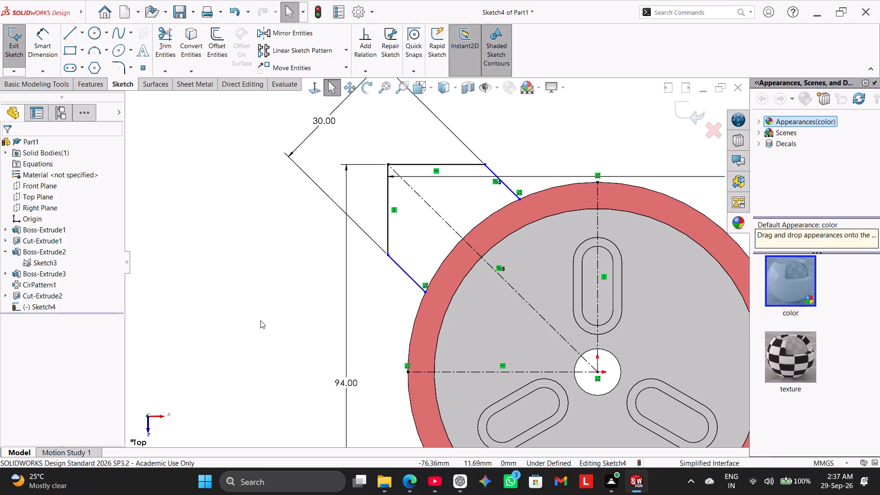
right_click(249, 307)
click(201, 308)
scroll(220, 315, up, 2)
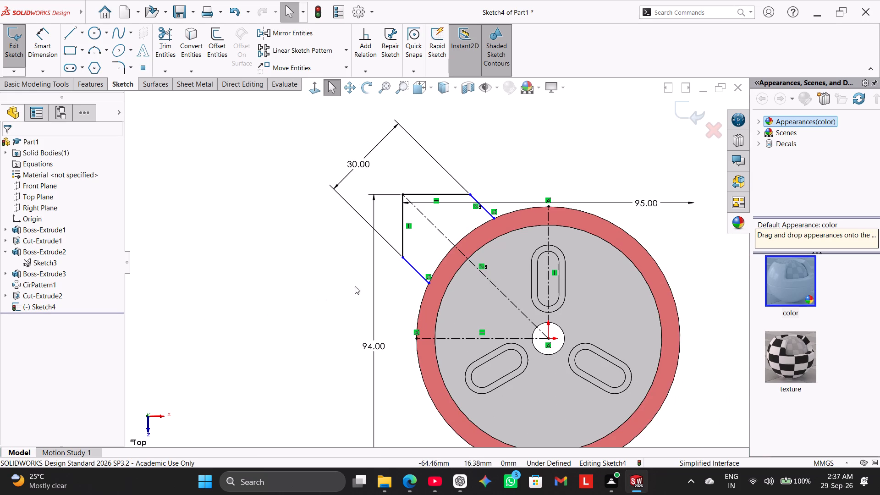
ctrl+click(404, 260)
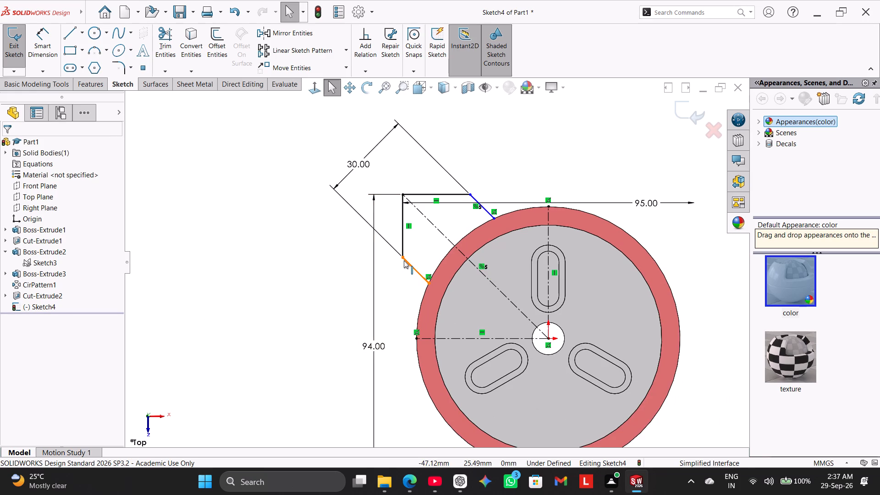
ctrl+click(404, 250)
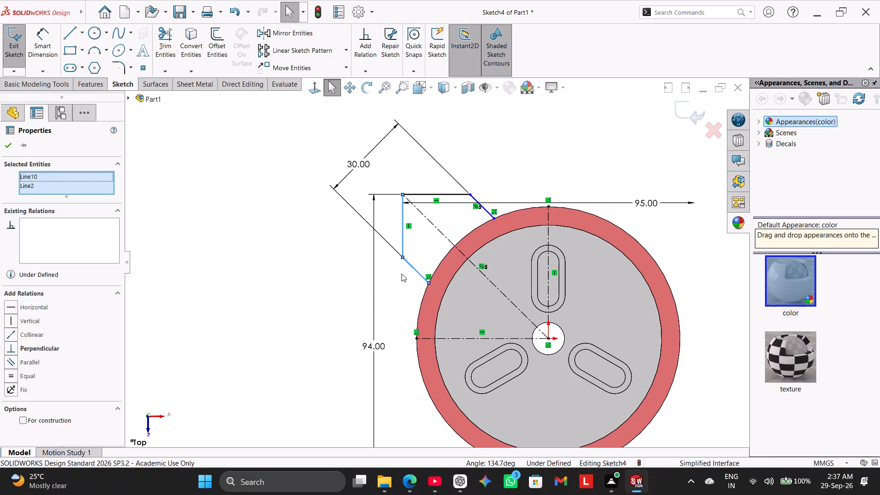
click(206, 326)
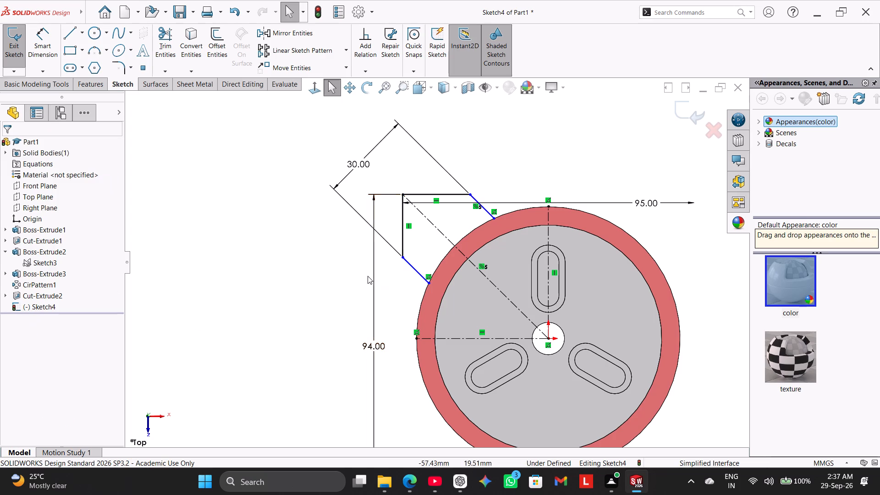
Reposition the 30 mm width dimension's text along its dimension line.
drag(363, 157, 349, 172)
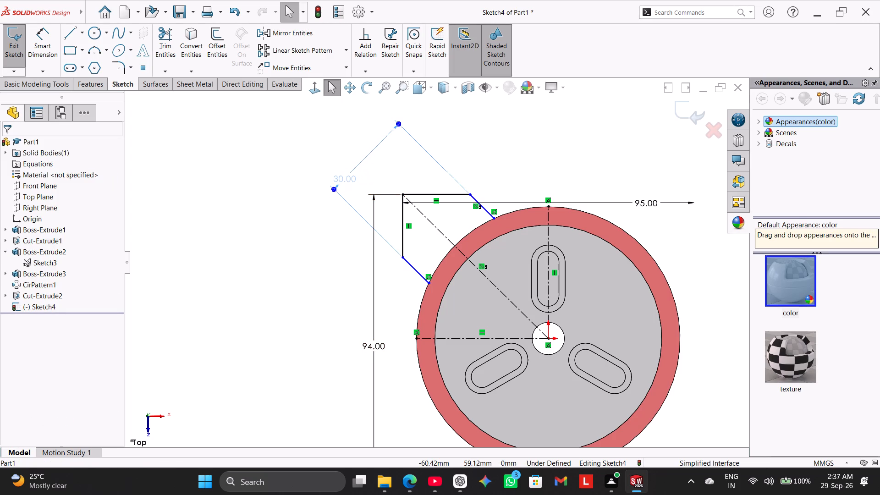
click(288, 289)
Shift the tab's lower diagonal edge freehand, leaving it about 11.6 mm long.
drag(418, 271, 403, 280)
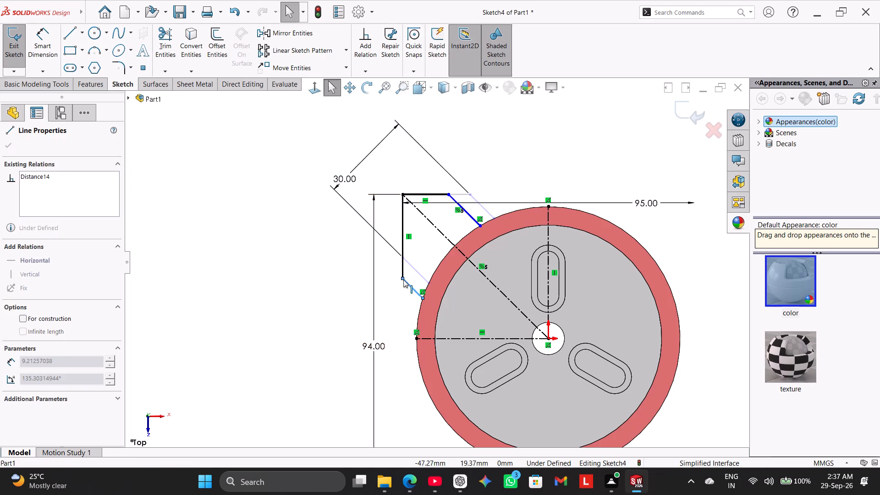
drag(403, 280, 411, 268)
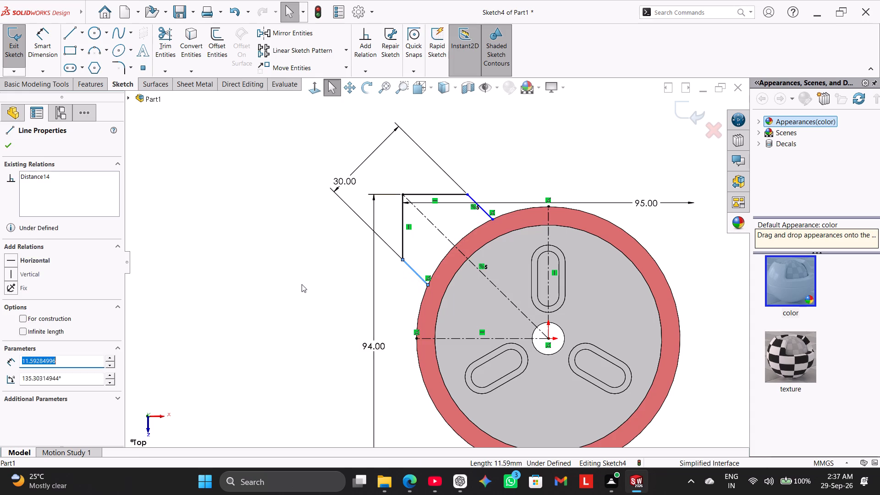
click(302, 284)
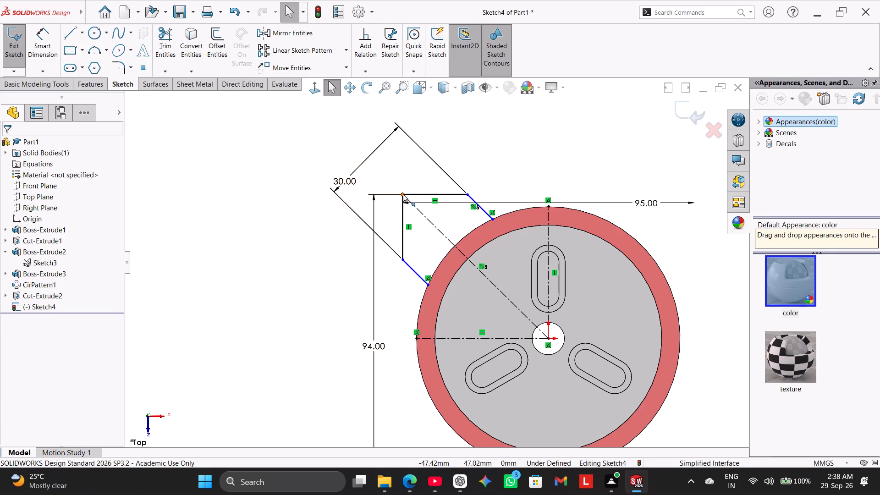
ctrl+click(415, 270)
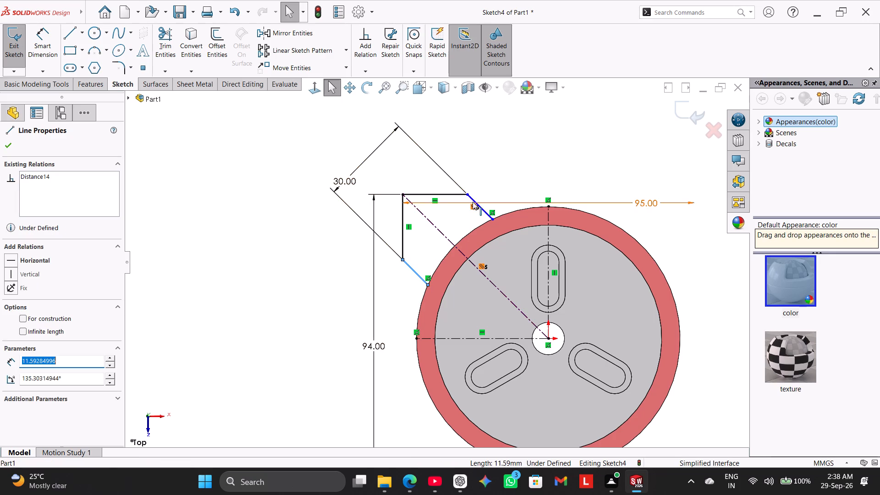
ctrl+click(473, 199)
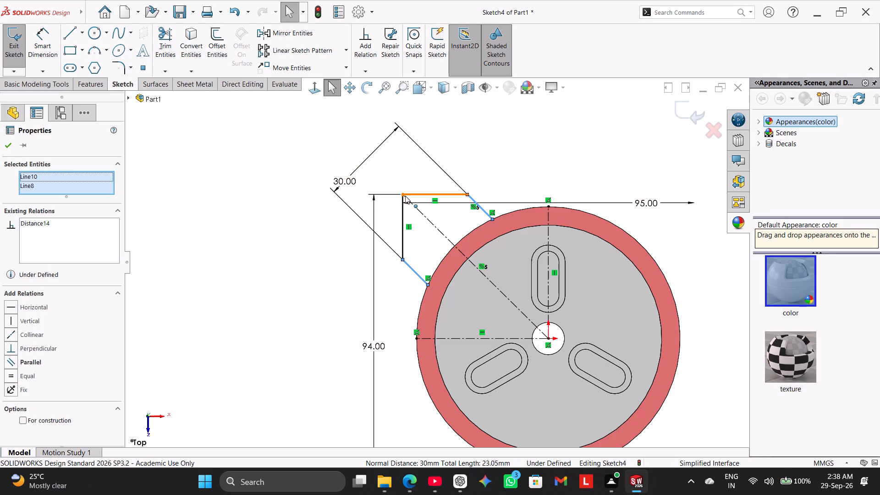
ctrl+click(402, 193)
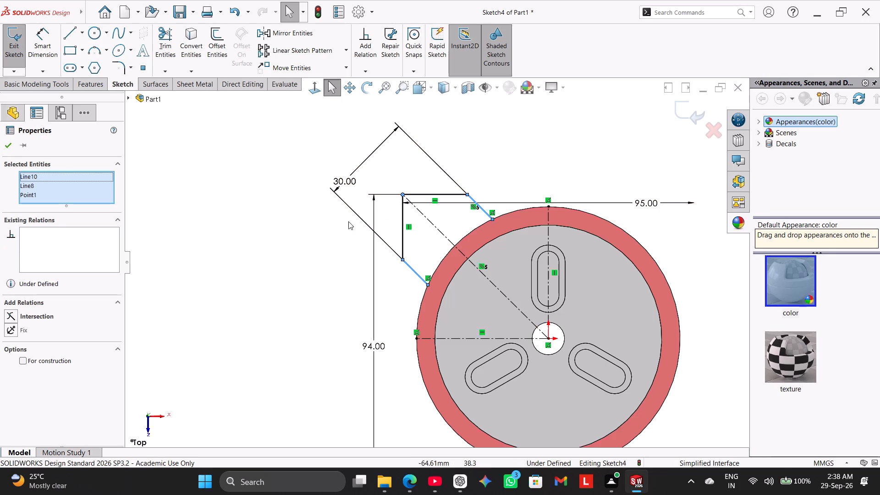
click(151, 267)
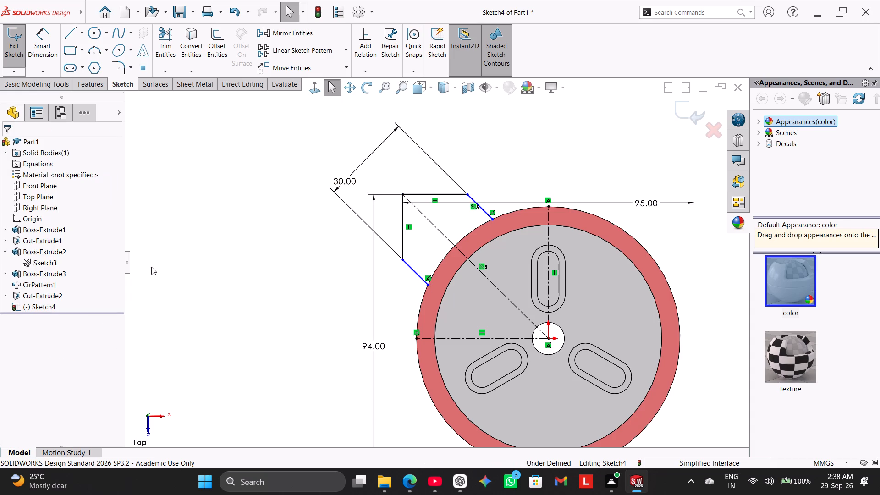
Make the tab's two short diagonal edges symmetric about the diagonal centerline.
ctrl+click(409, 264)
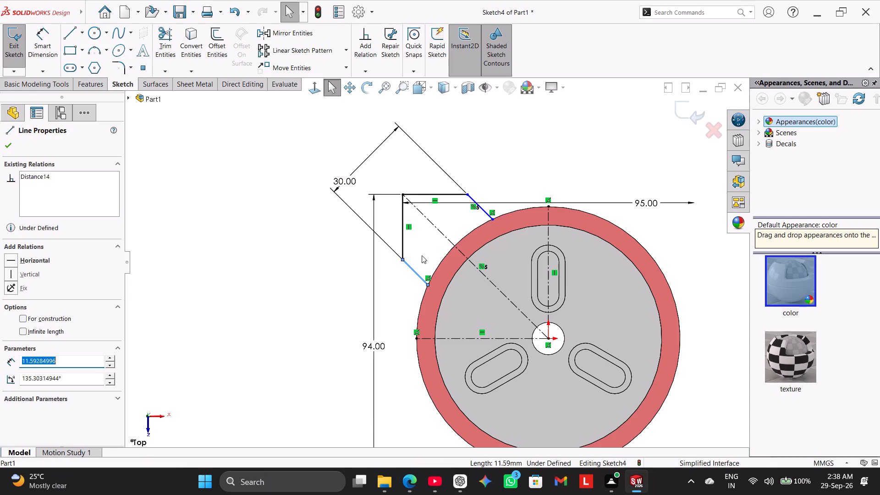
ctrl+click(472, 198)
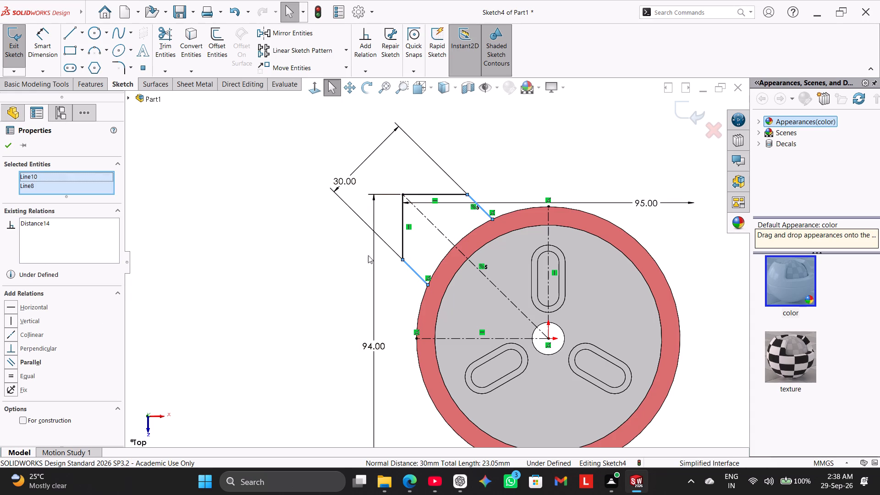
ctrl+click(437, 230)
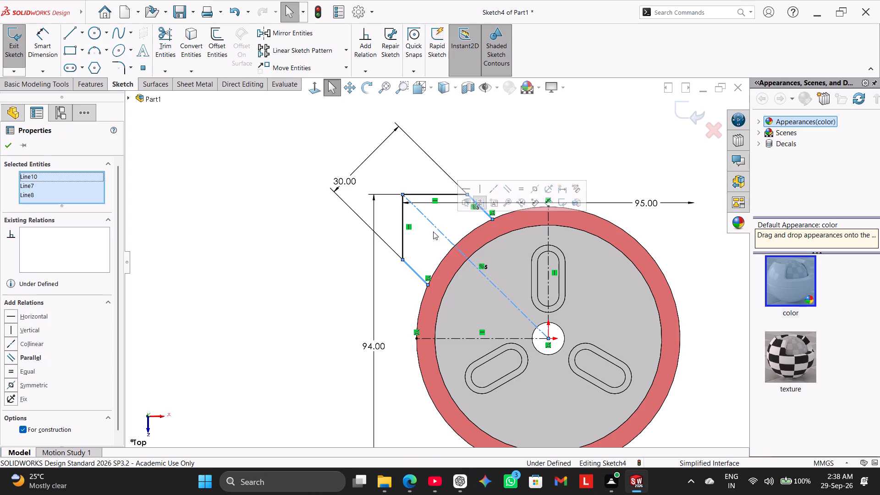
drag(28, 382, 33, 382)
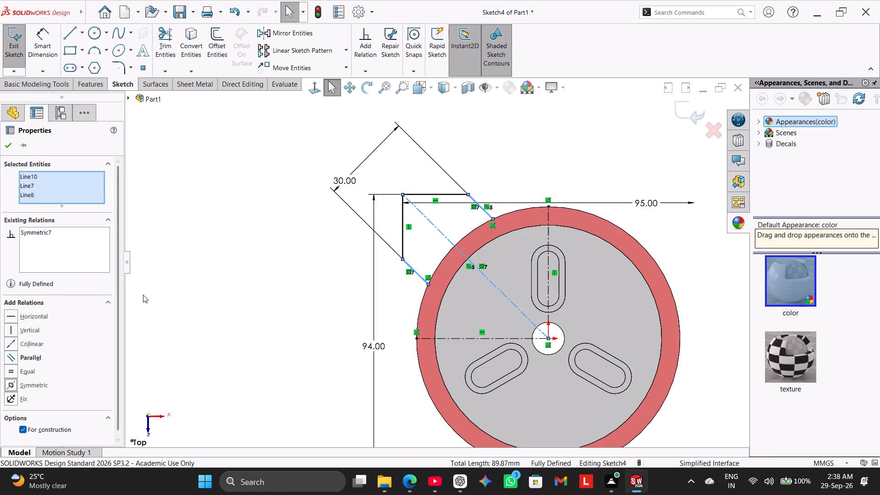
click(143, 294)
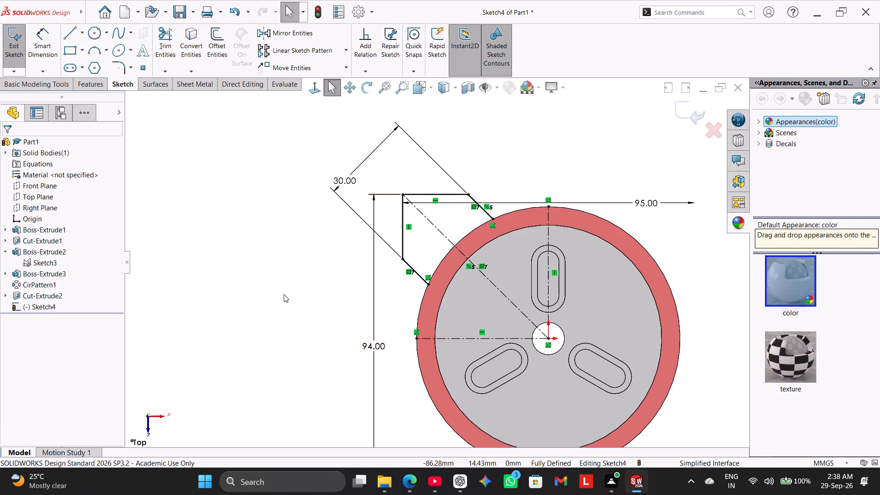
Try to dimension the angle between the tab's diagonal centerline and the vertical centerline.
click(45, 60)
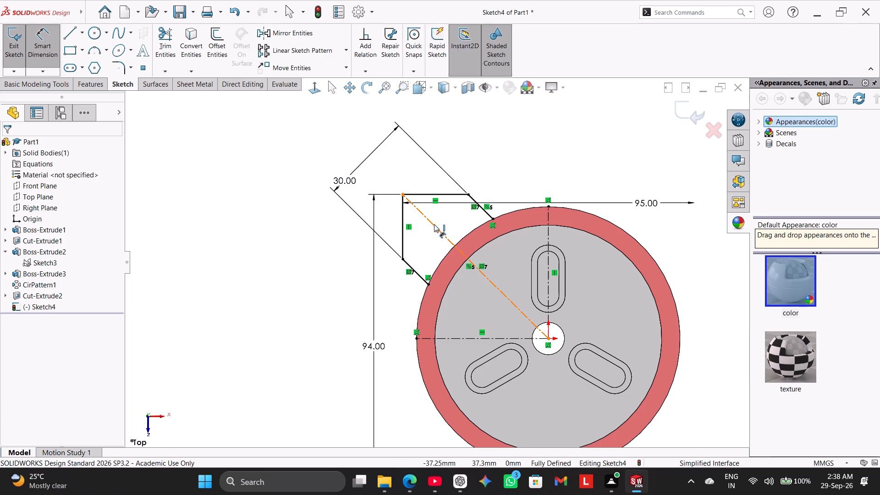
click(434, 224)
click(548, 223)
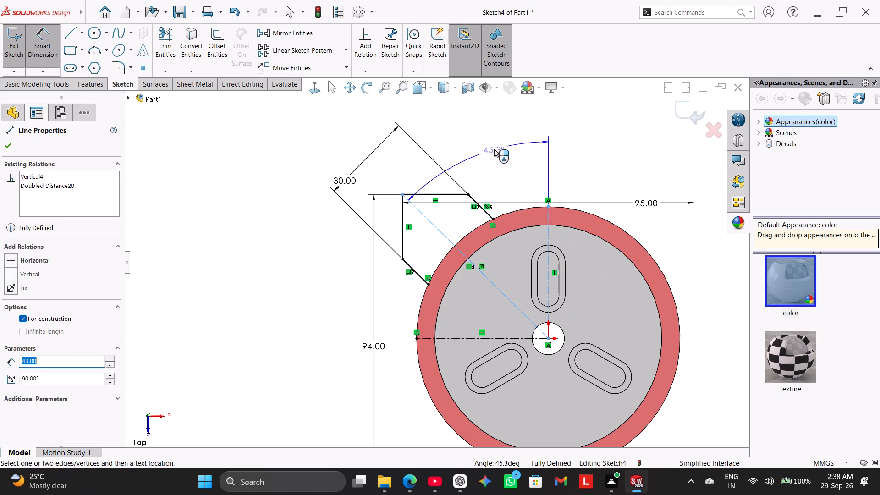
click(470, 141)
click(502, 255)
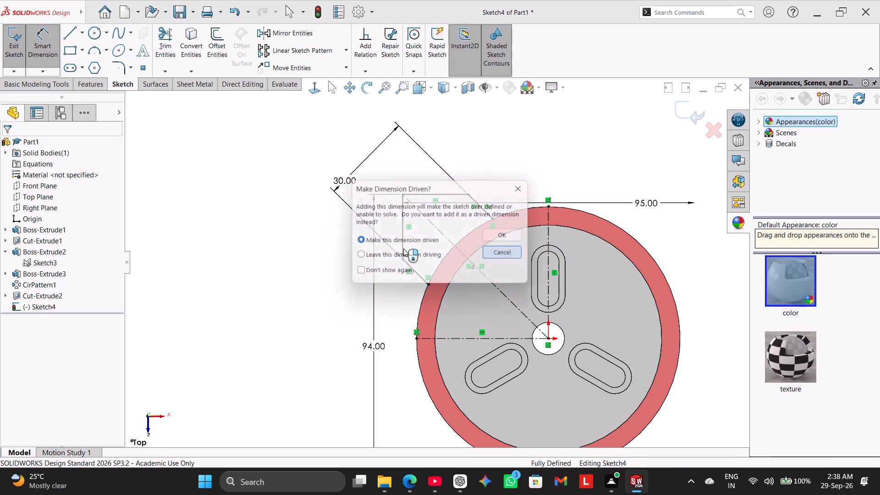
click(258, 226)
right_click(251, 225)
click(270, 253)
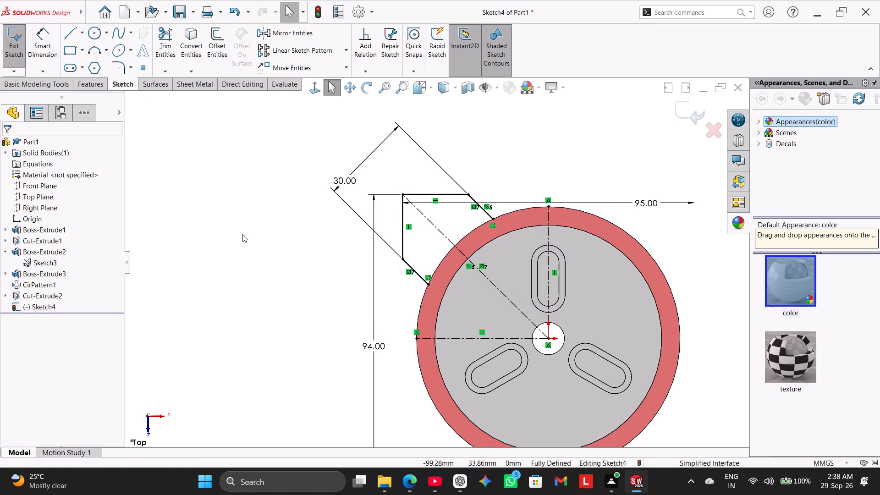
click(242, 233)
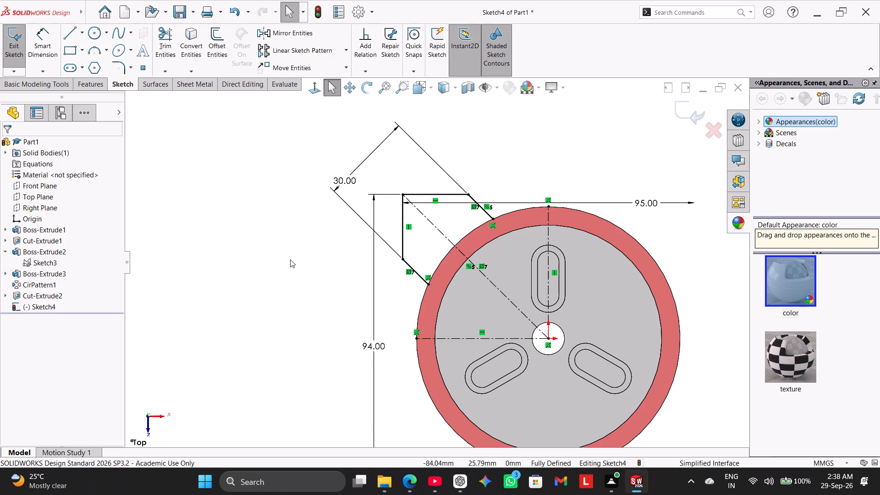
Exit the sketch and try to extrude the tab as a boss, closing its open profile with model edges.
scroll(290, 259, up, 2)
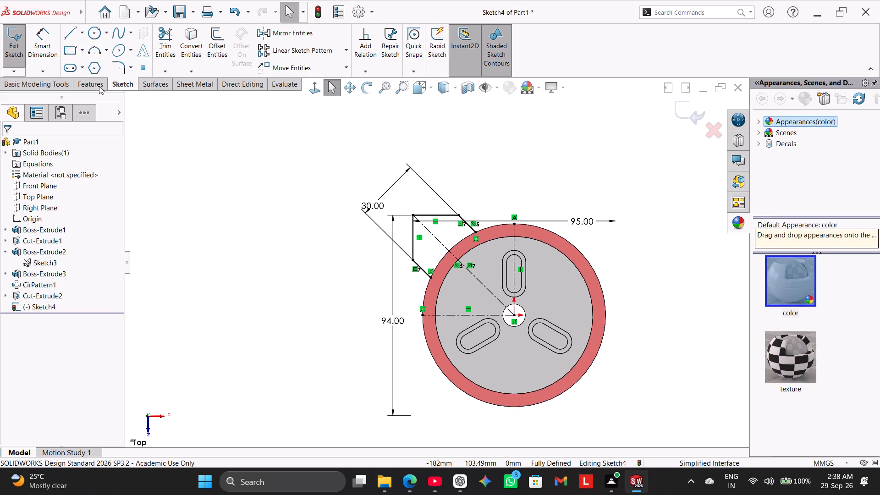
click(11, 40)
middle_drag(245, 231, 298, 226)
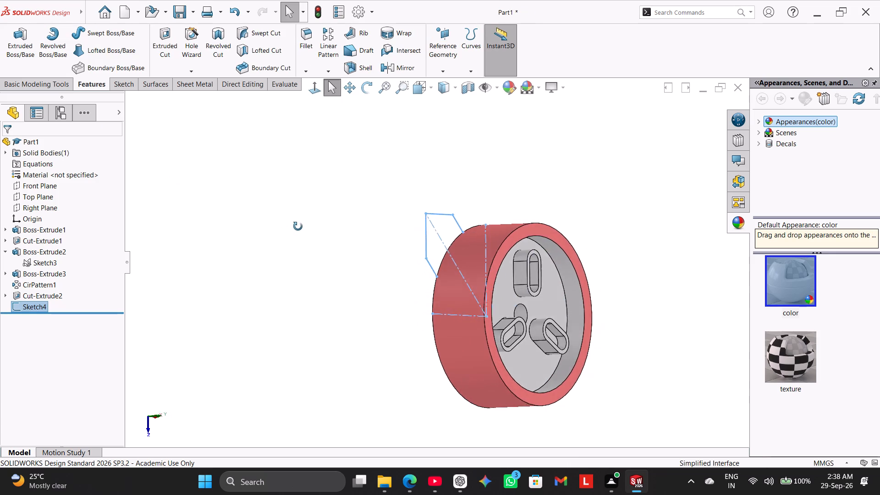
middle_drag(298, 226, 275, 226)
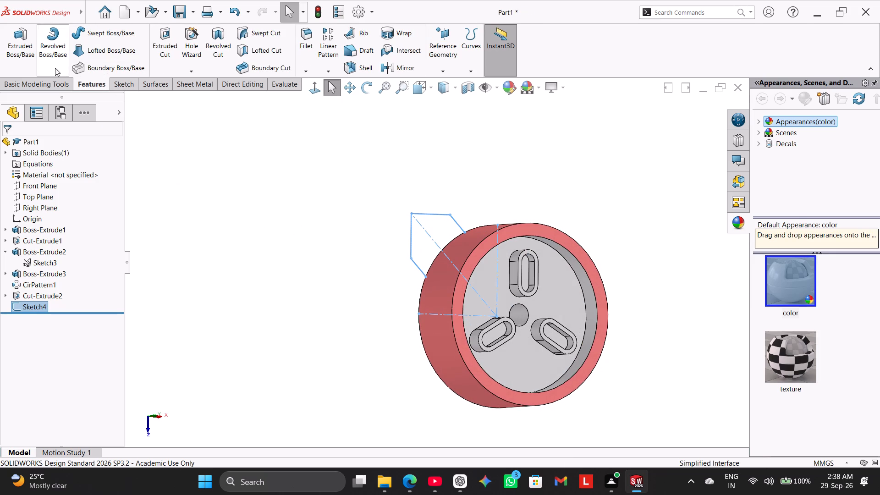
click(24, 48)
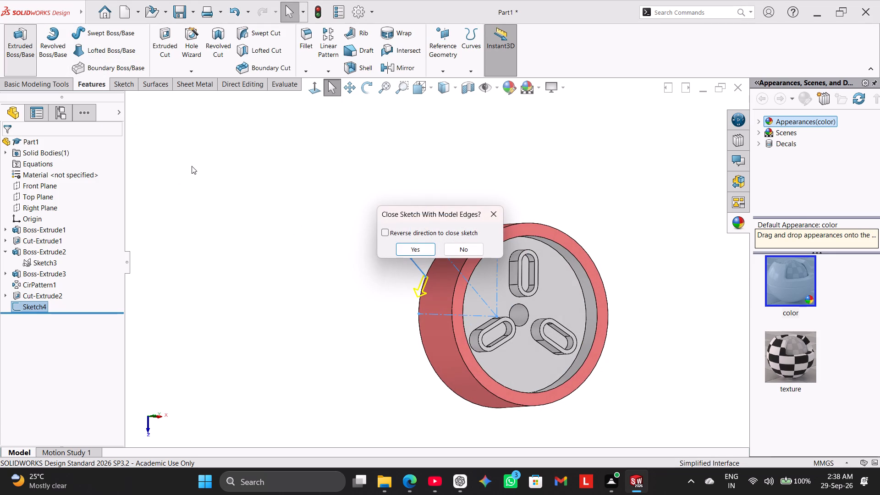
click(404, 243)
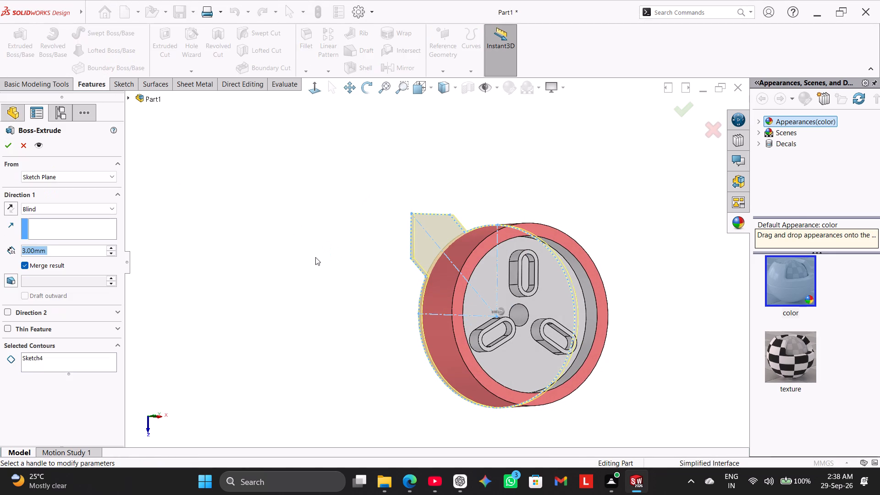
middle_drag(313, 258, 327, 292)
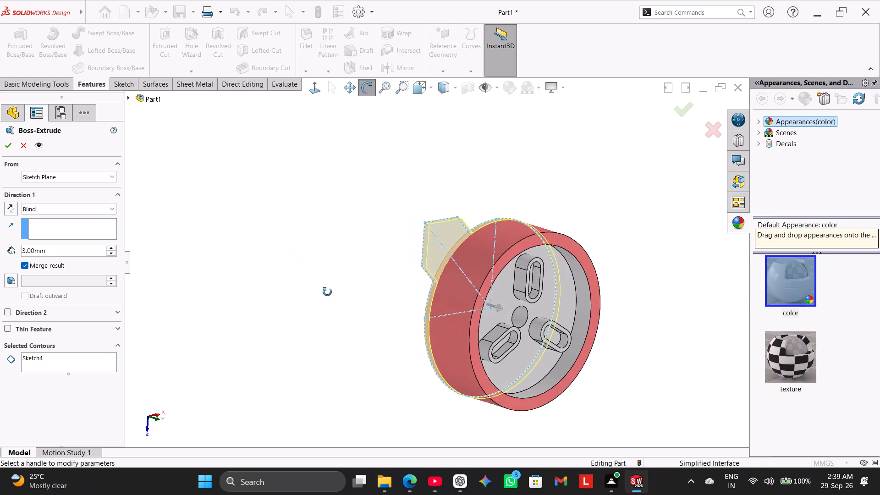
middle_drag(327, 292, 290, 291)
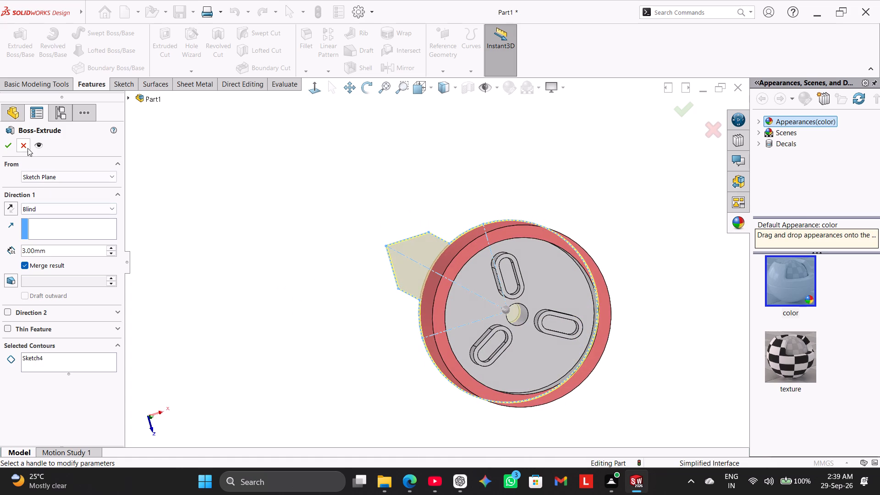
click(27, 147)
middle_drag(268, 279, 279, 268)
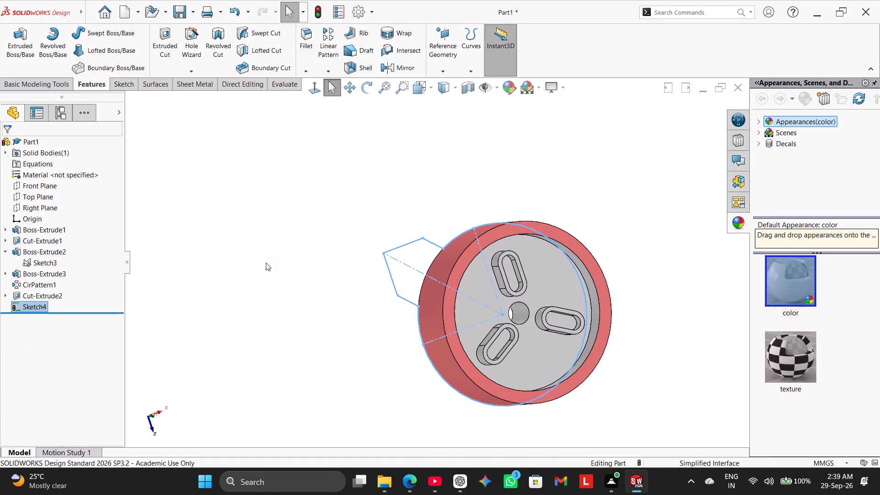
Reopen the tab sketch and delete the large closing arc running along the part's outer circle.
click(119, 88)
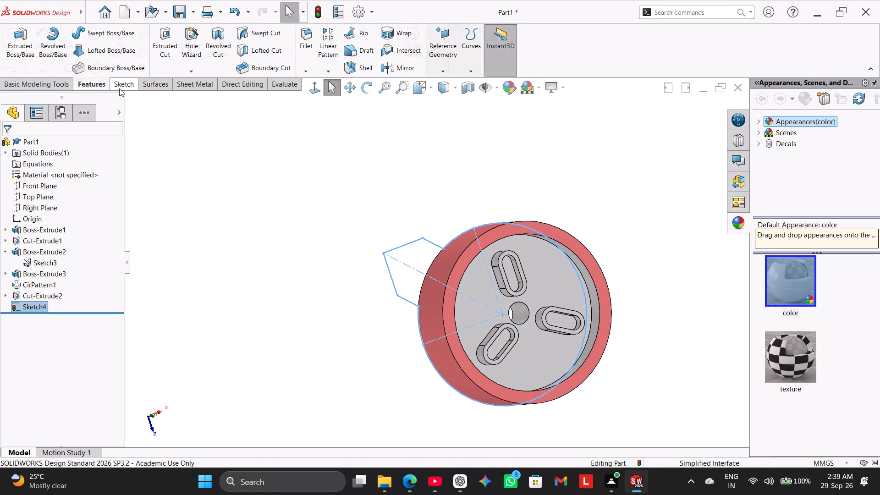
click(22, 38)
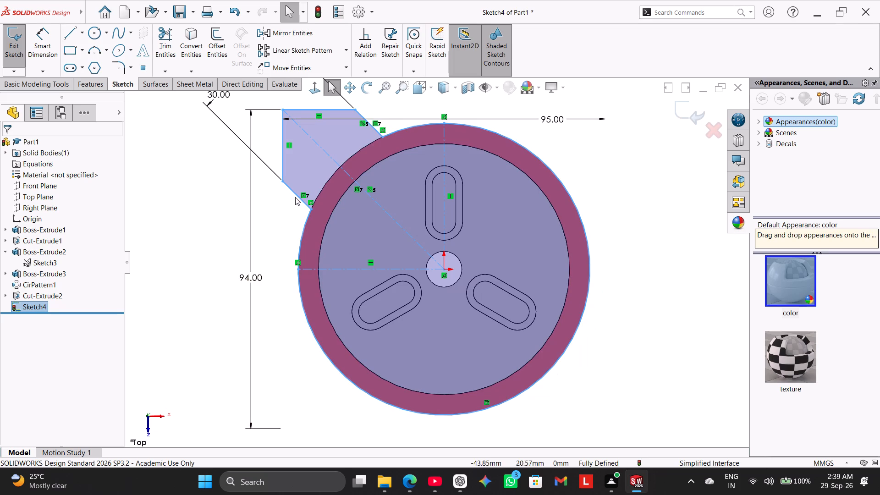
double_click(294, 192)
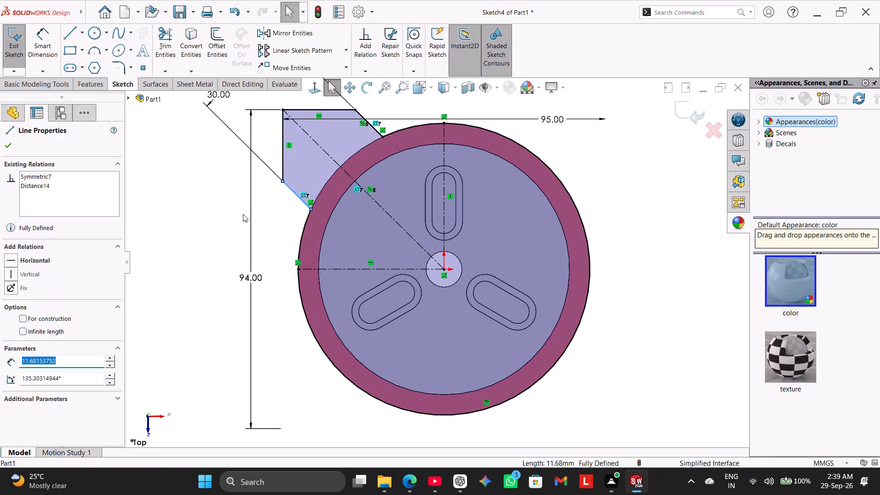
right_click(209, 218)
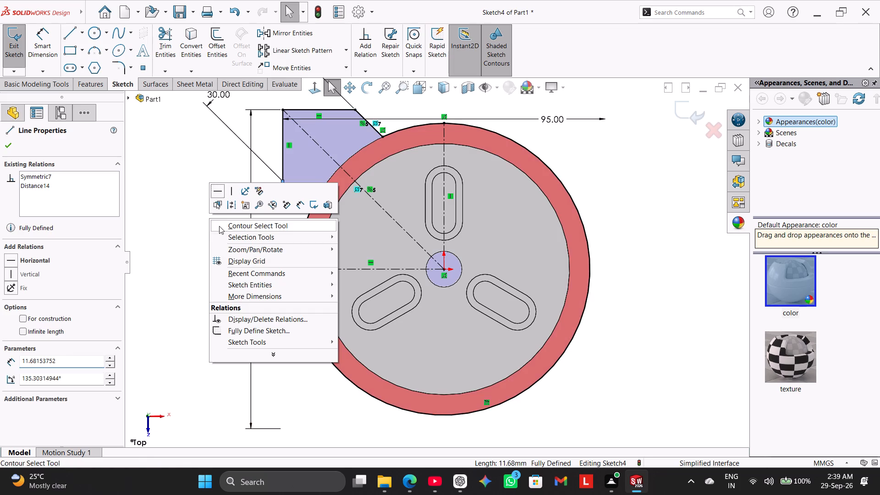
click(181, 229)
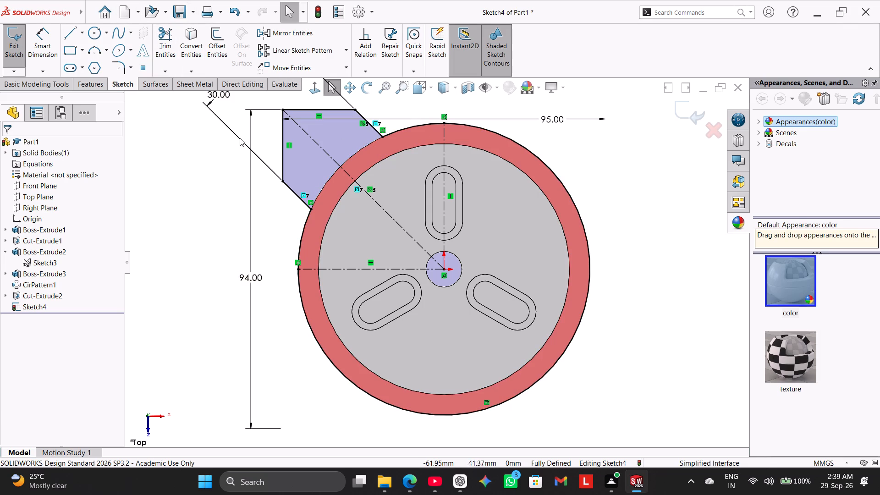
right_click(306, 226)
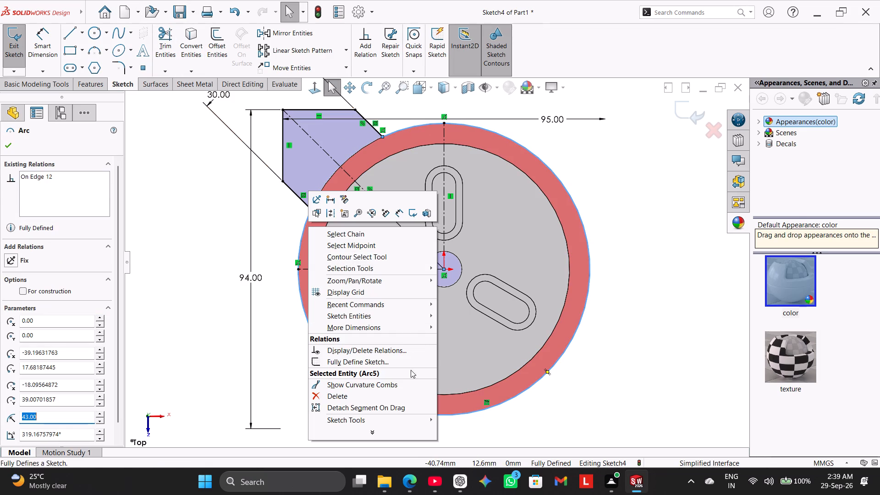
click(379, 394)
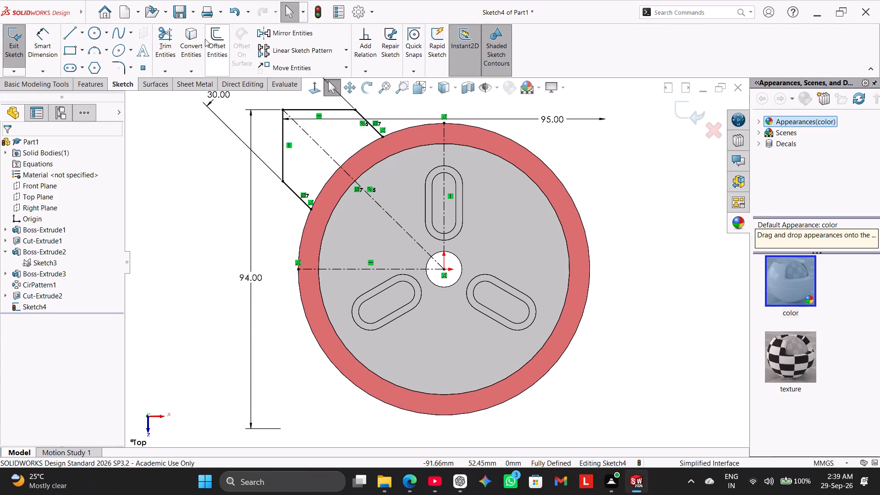
Convert the part's outer circular edge into the tab sketch with Convert Entities.
click(193, 41)
click(333, 175)
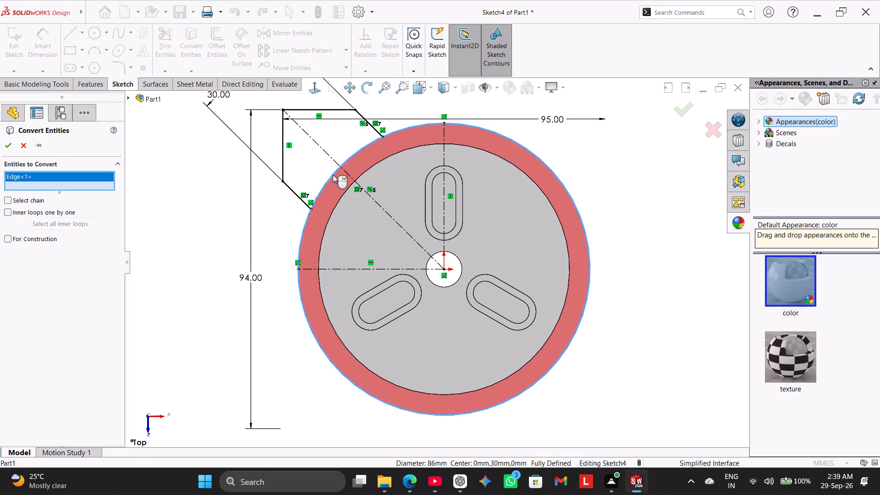
click(11, 146)
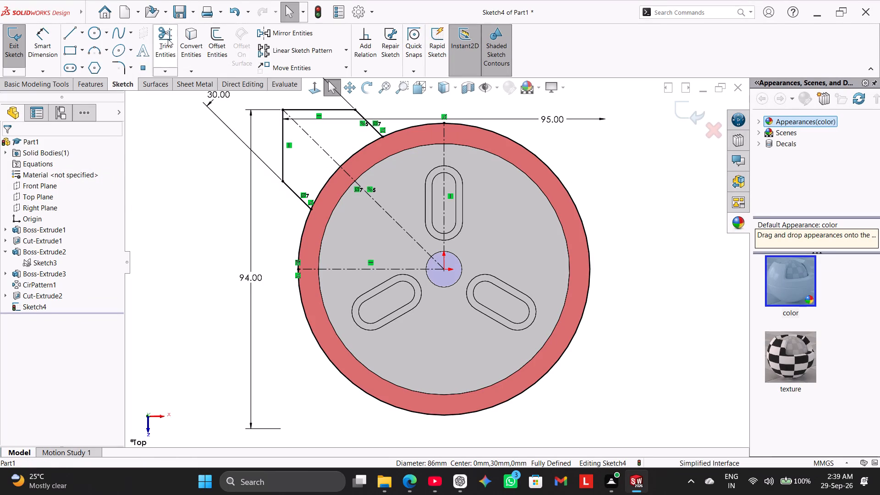
Trim the converted circle to leave only the arc between the tab's two diagonal edges.
click(168, 38)
click(299, 244)
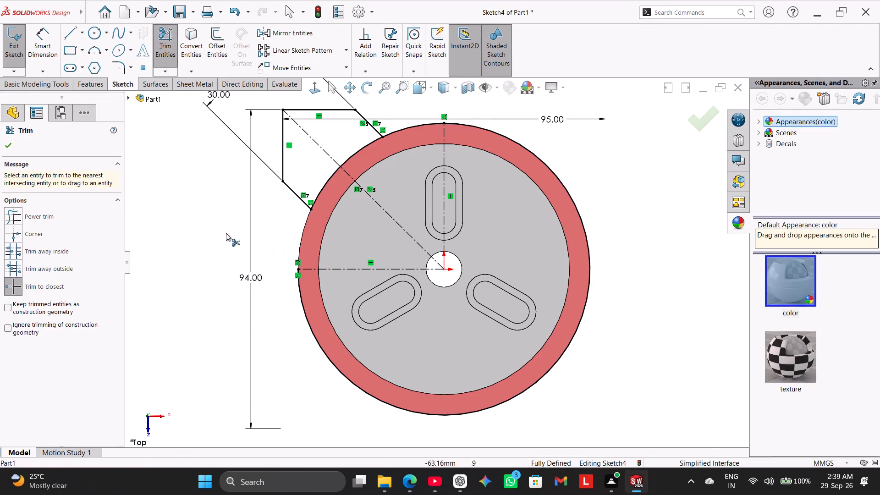
click(408, 127)
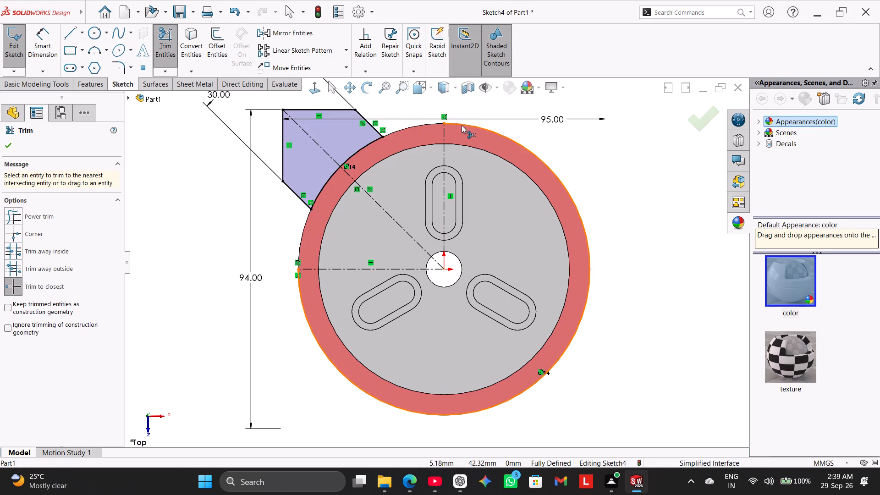
click(463, 124)
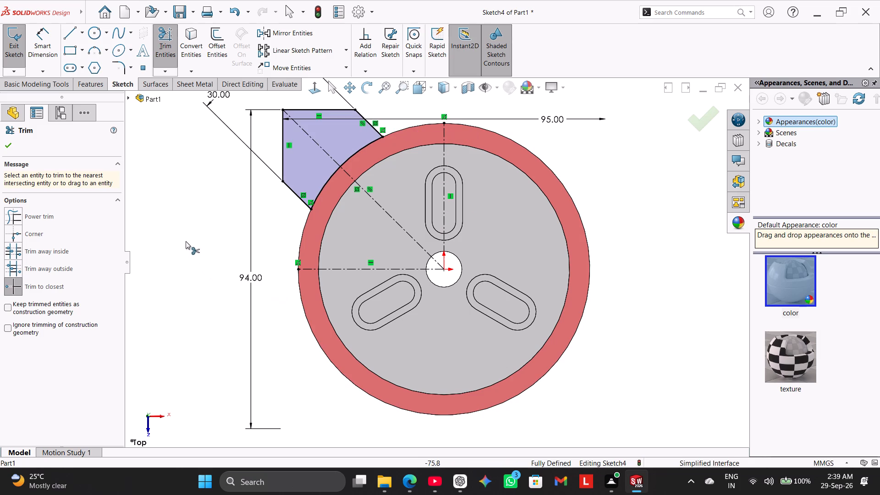
right_click(186, 241)
click(210, 272)
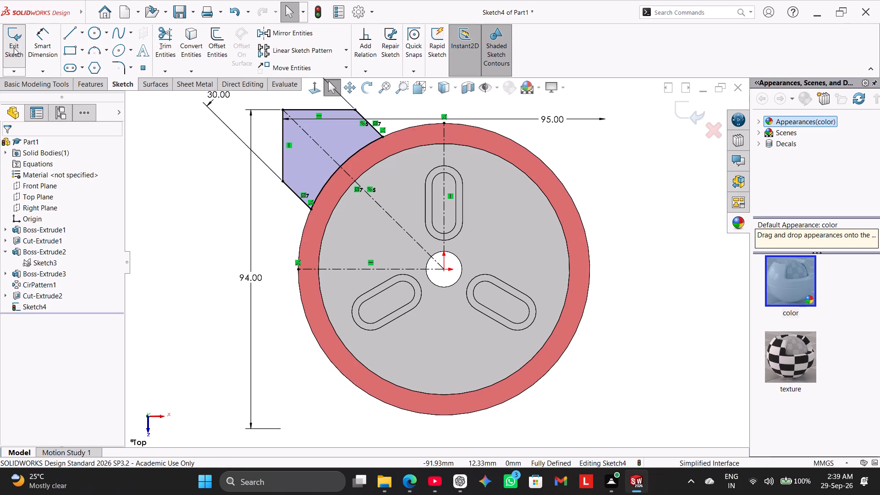
Exit the tab sketch and extrude its closed profile 18 mm as a blind boss merged with the round body.
click(14, 48)
click(90, 83)
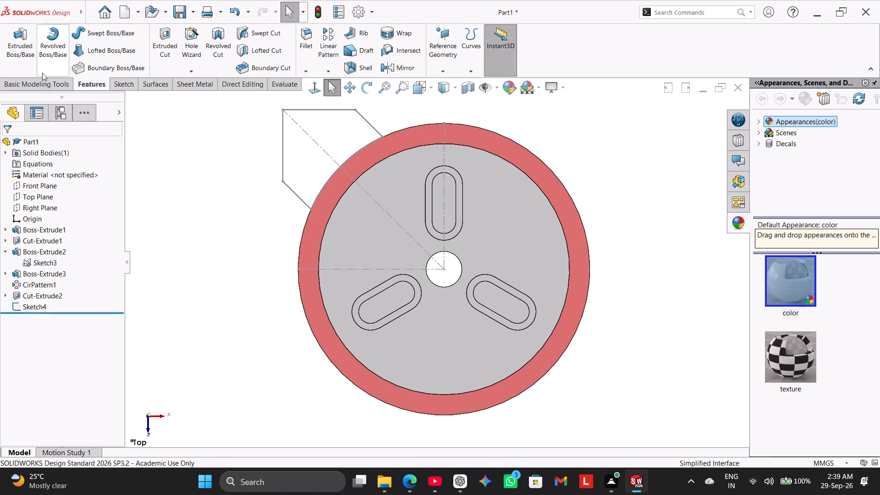
click(22, 50)
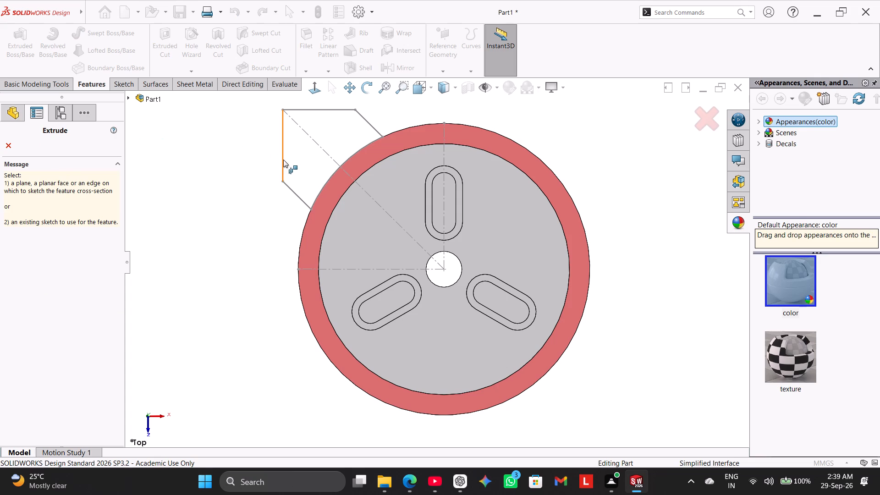
click(283, 160)
middle_drag(236, 214, 279, 239)
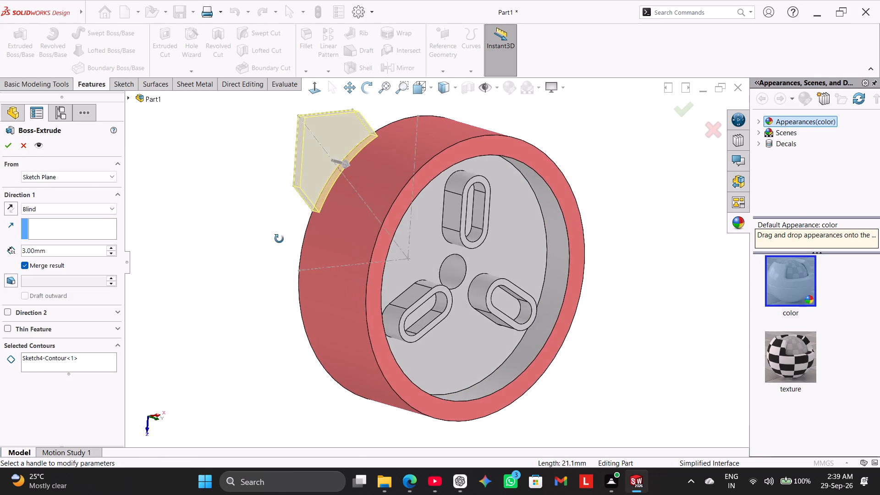
middle_drag(279, 239, 284, 244)
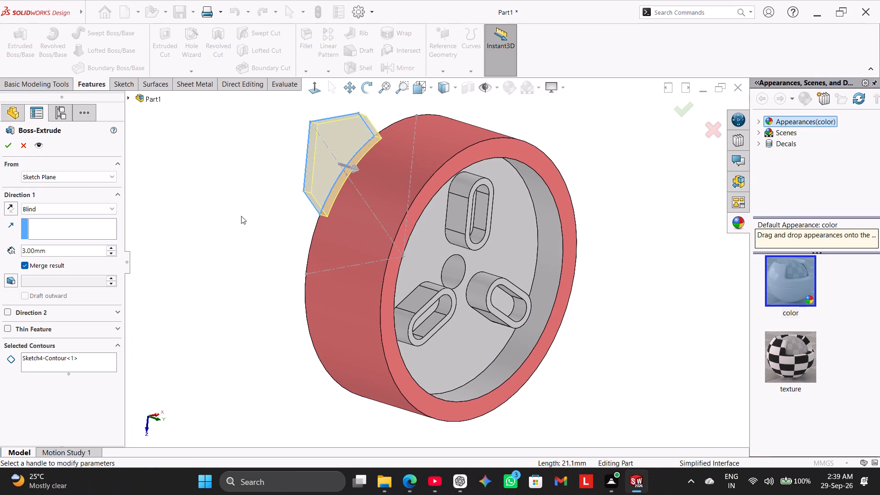
double_click(95, 247)
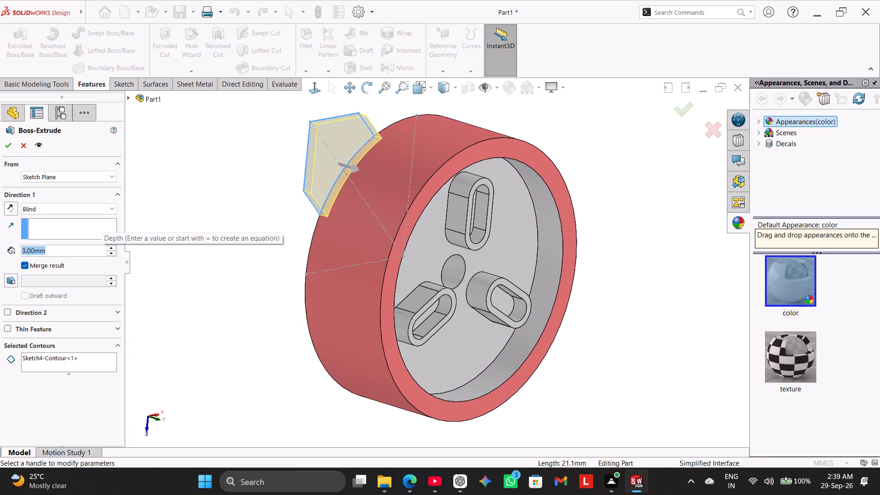
text(18)
key(Return)
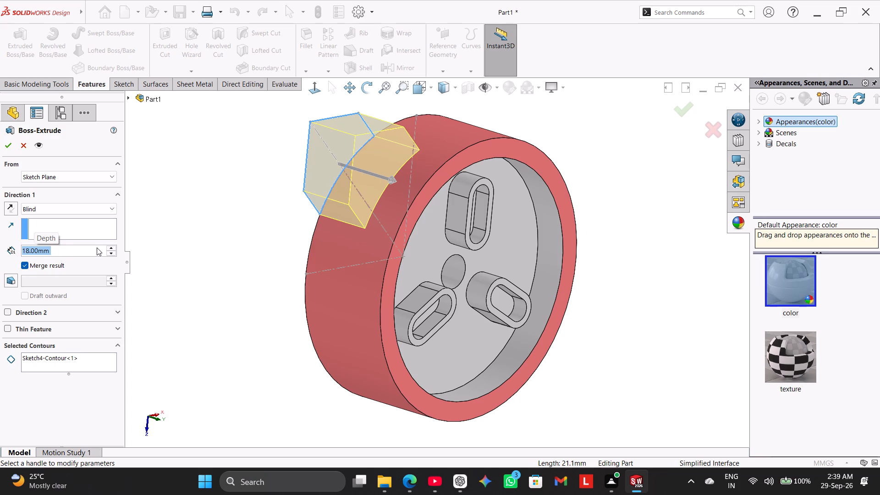
click(8, 148)
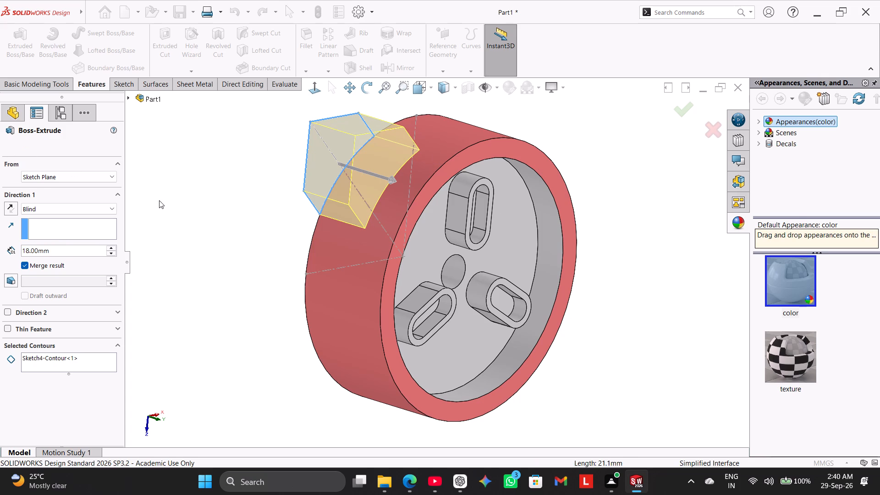
click(214, 220)
Examine the extruded tab and its junction with the outer rim from isometric and other angles.
middle_drag(238, 237, 196, 225)
right_drag(172, 259, 226, 185)
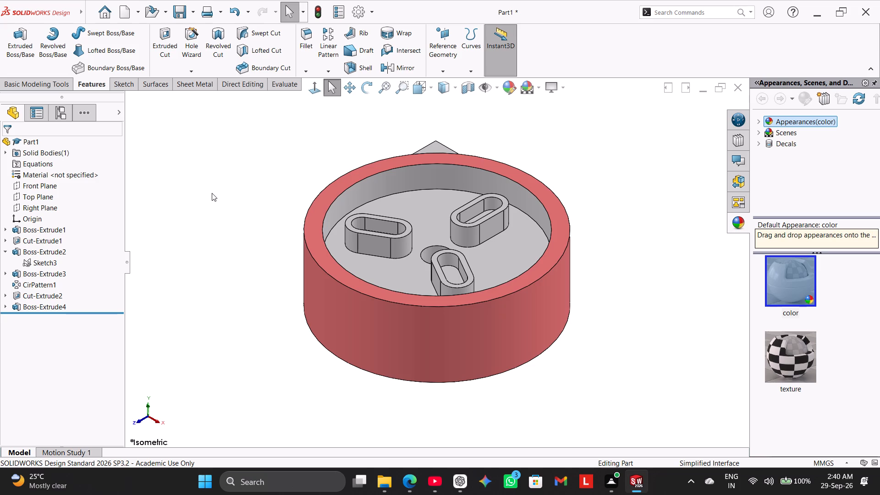
middle_drag(217, 199, 222, 216)
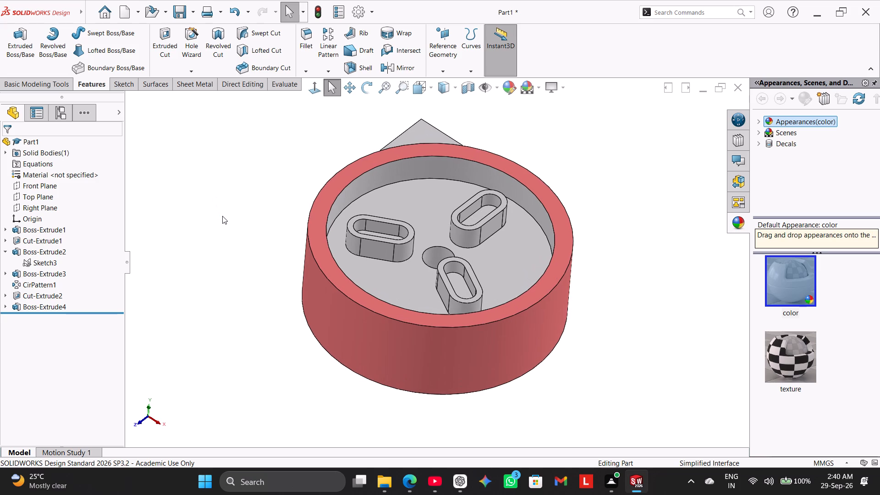
middle_drag(229, 263, 254, 345)
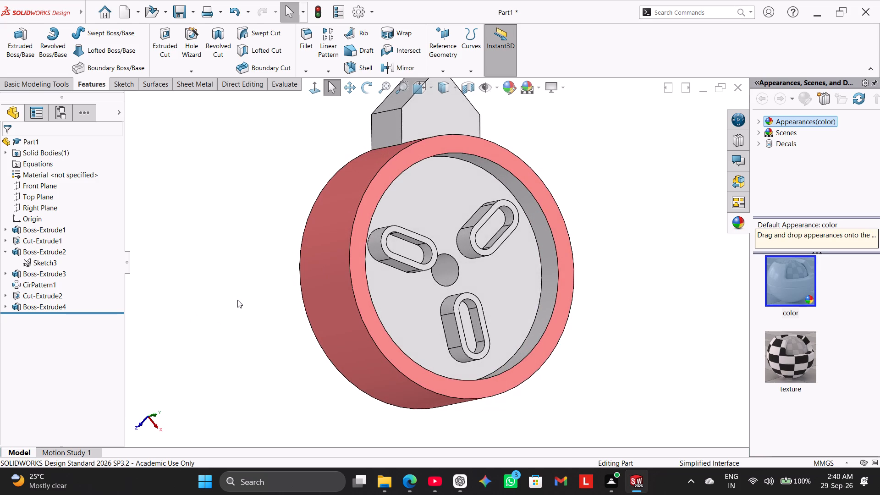
middle_drag(224, 308, 189, 316)
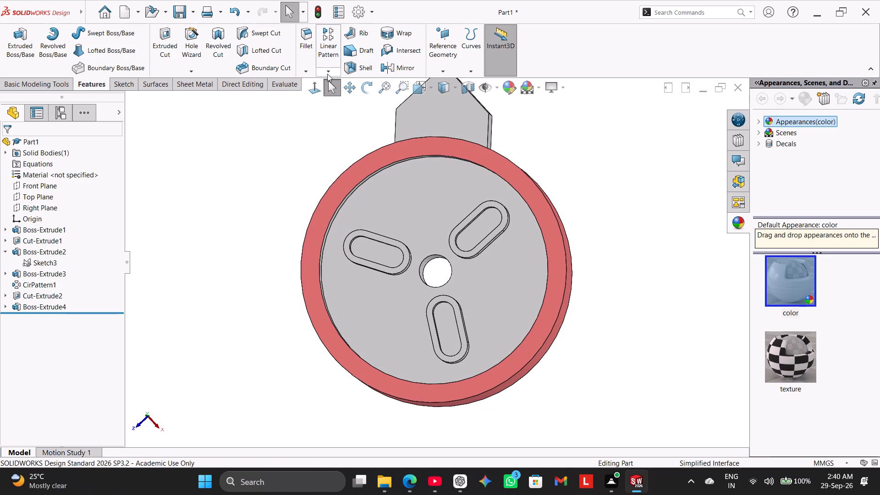
middle_drag(299, 170, 308, 182)
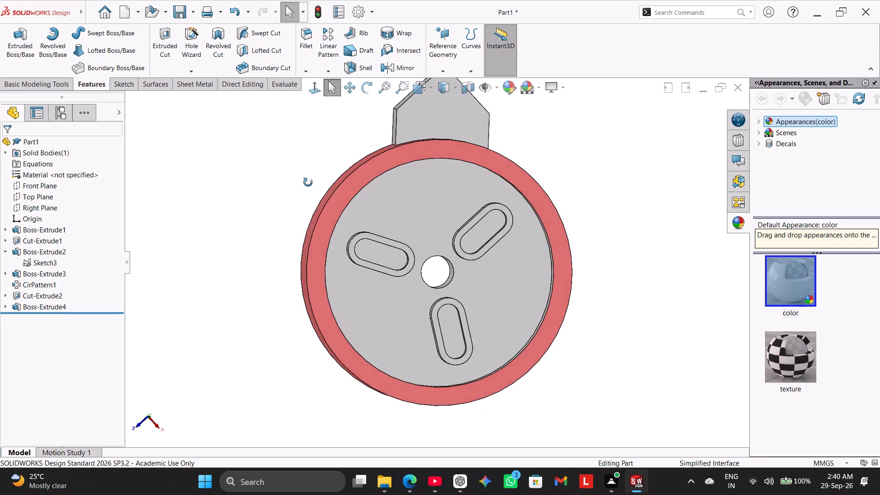
middle_drag(308, 182, 295, 209)
scroll(541, 123, down, 1)
Fillet the edge where the tab's upper diagonal side, as seen in the top view, meets the round outer wall, with a 9 mm radius.
click(311, 39)
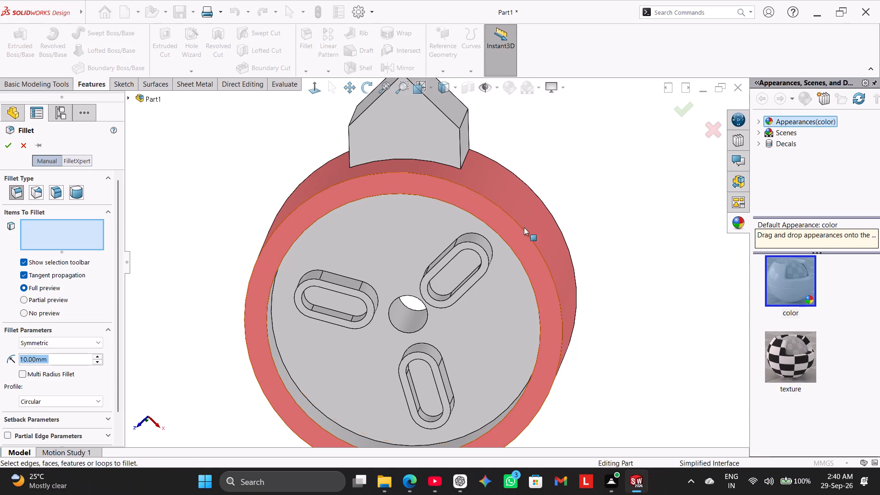
scroll(656, 230, down, 1)
middle_drag(528, 184, 517, 127)
scroll(516, 136, up, 1)
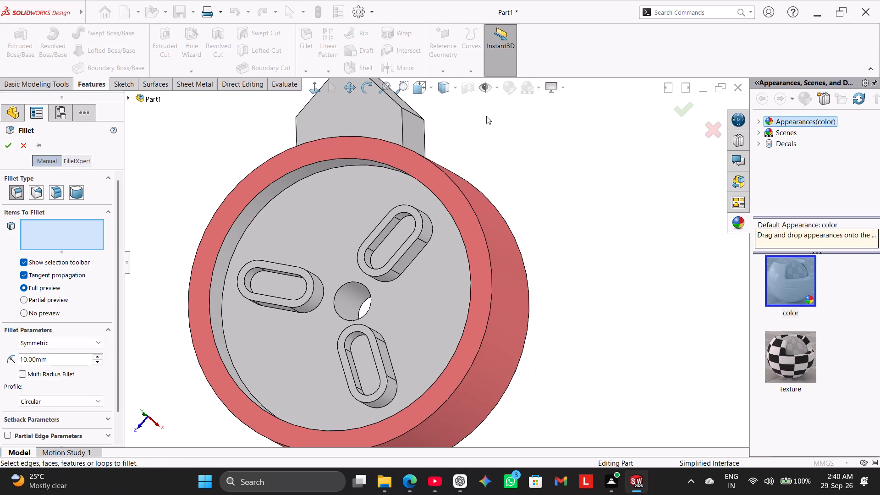
click(416, 115)
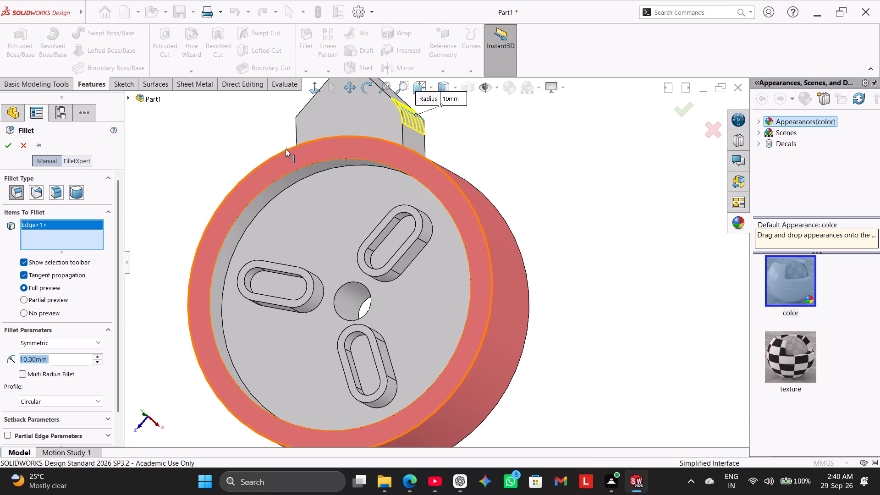
middle_drag(217, 144, 231, 162)
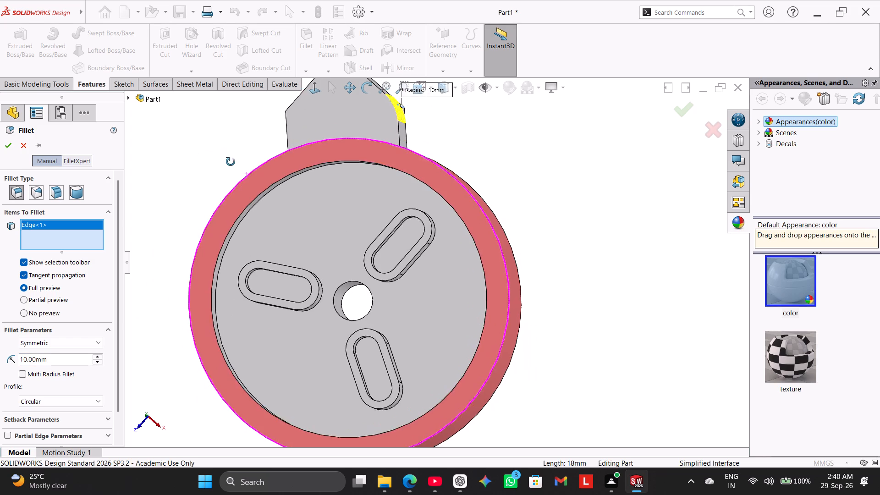
middle_drag(231, 162, 234, 175)
scroll(231, 165, up, 2)
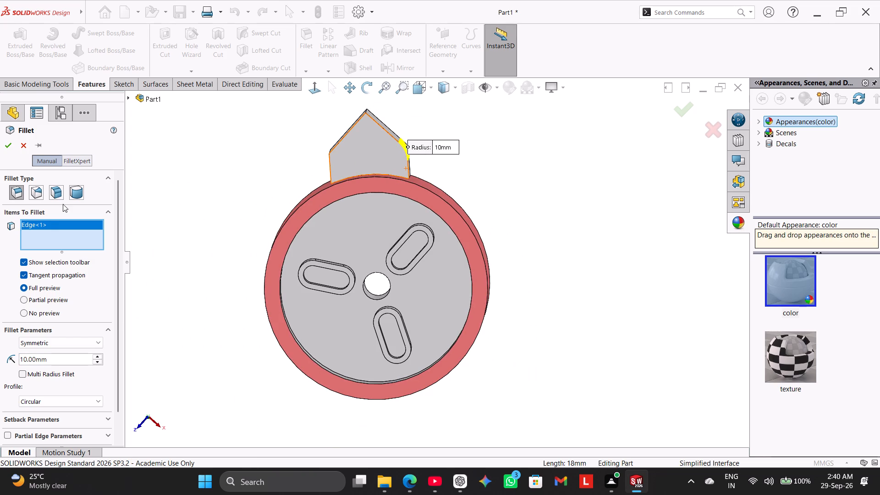
right_click(50, 224)
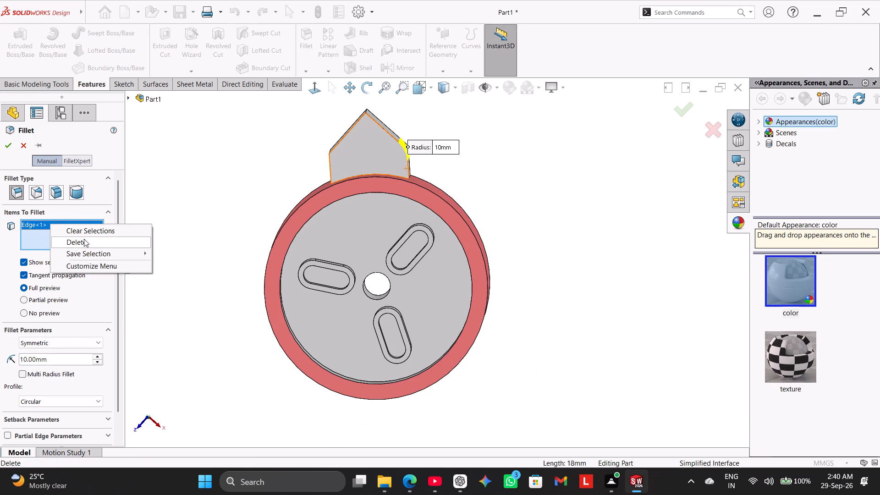
click(84, 239)
scroll(538, 163, down, 3)
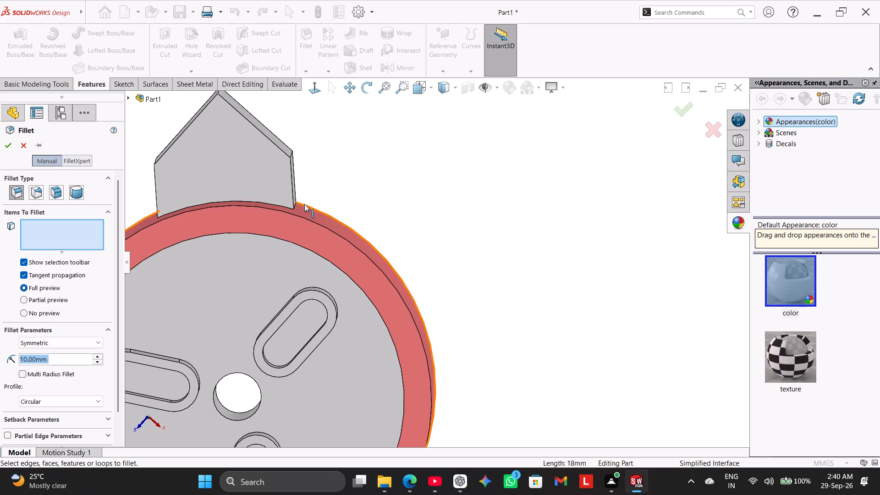
middle_drag(331, 182, 304, 213)
click(301, 202)
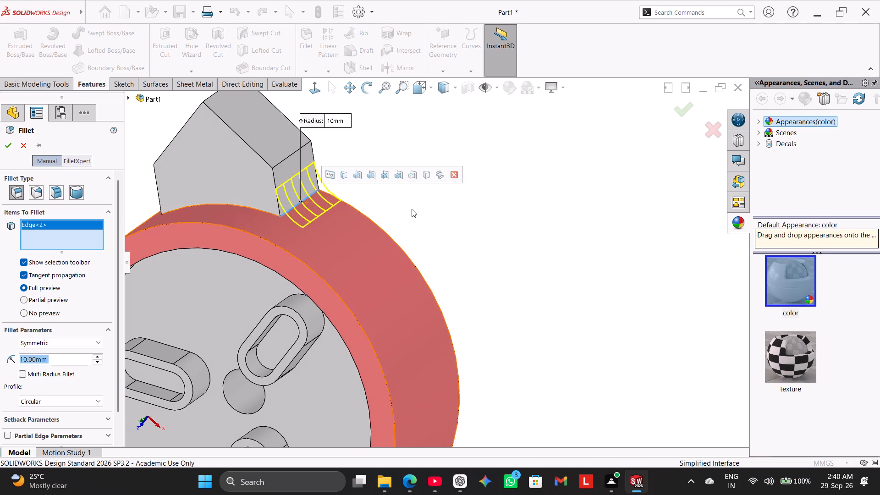
middle_drag(432, 211, 449, 187)
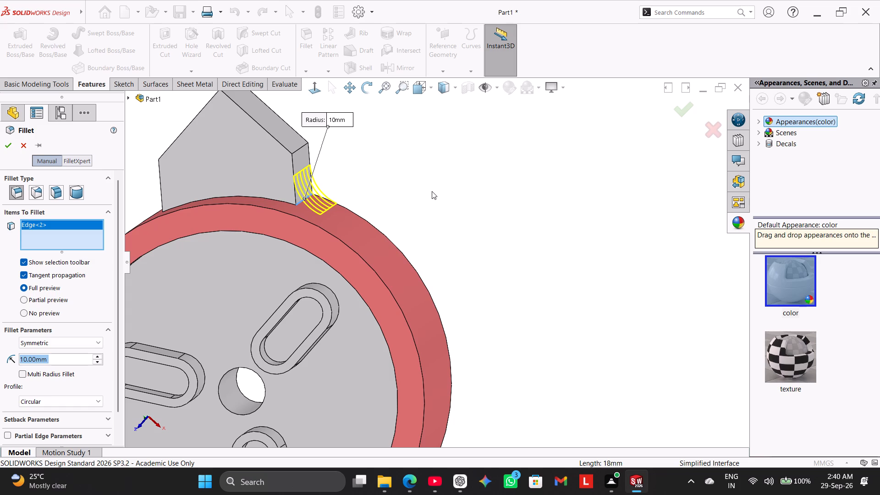
key(9)
key(Return)
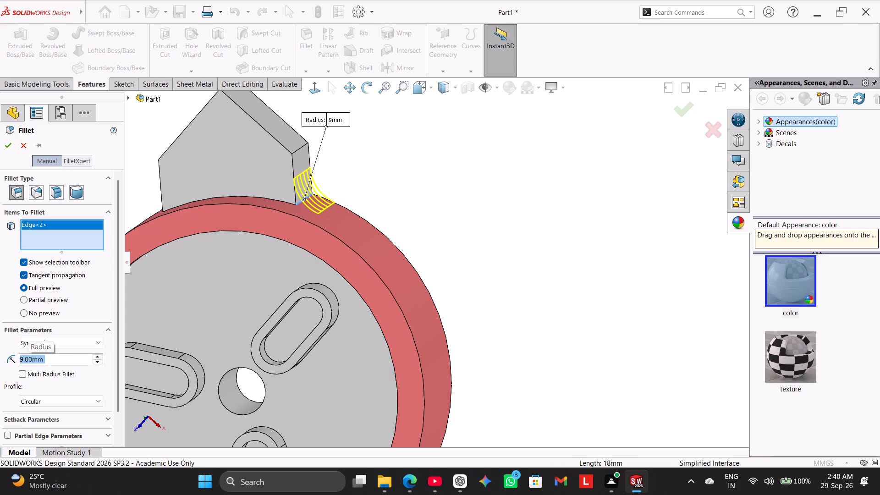
click(11, 144)
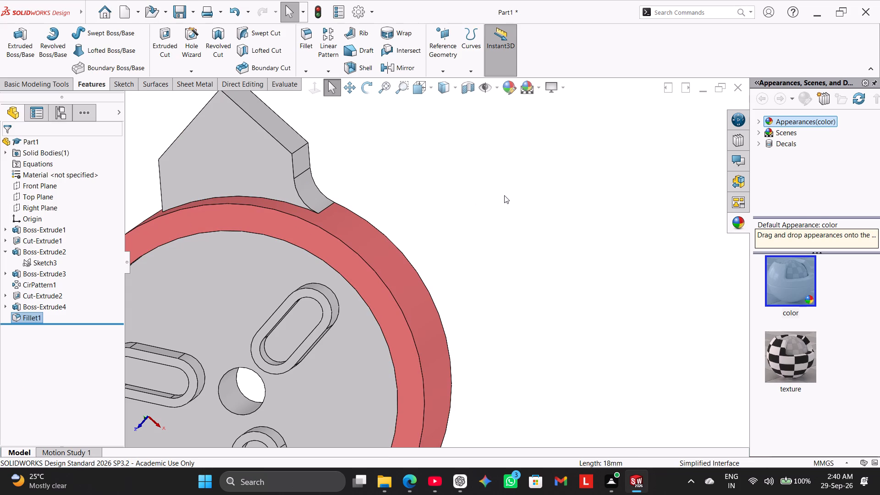
Examine the filleted side and the opposite, unfilleted side of the tab from several angles.
middle_drag(511, 196, 511, 206)
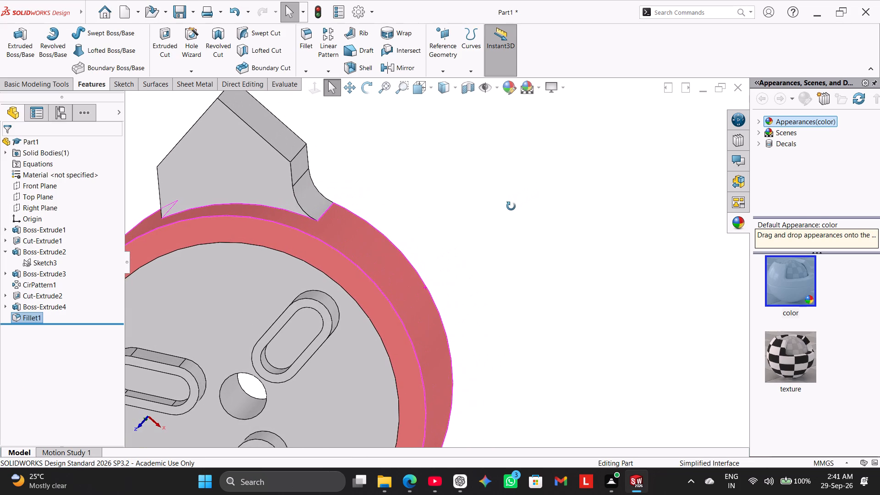
middle_drag(511, 206, 506, 209)
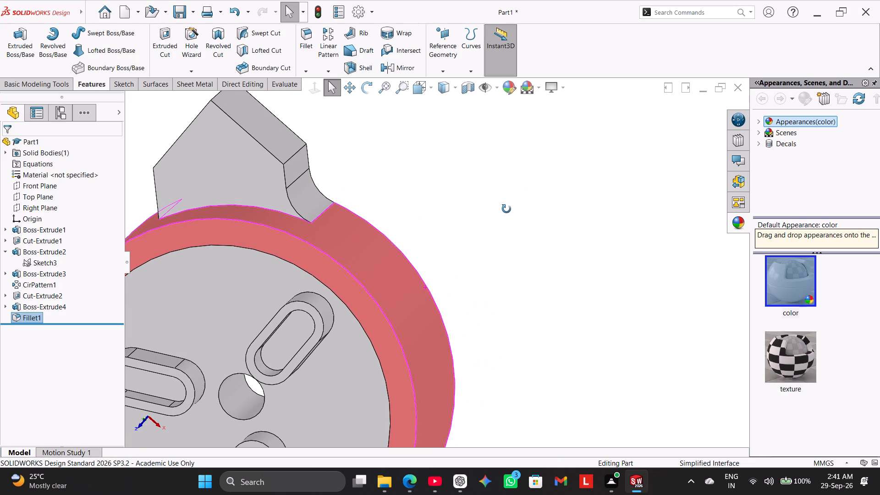
middle_drag(506, 209, 457, 164)
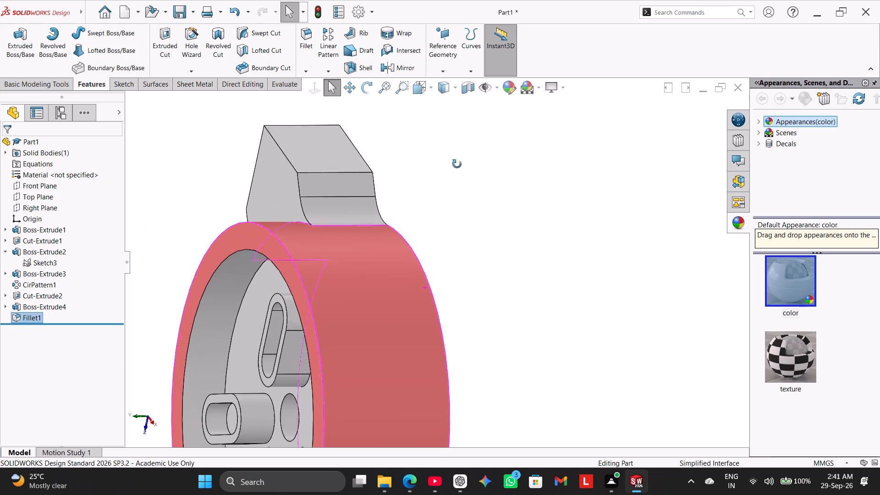
middle_drag(457, 164, 481, 165)
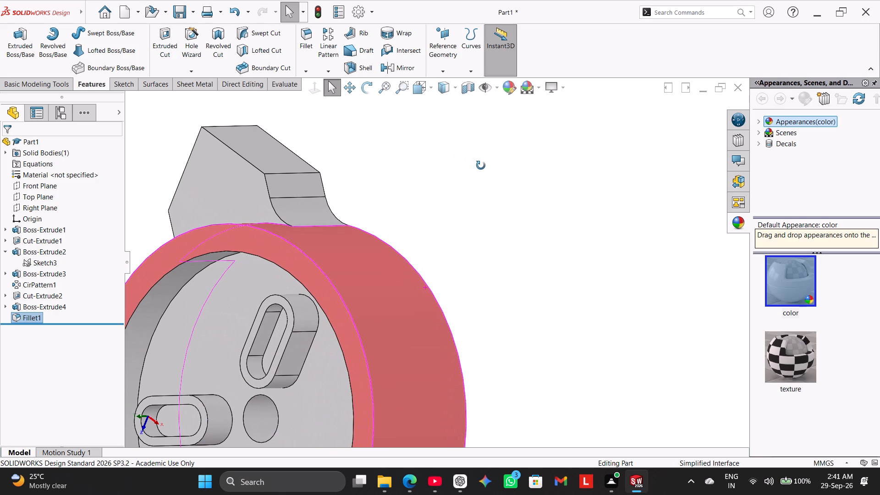
middle_drag(481, 165, 485, 170)
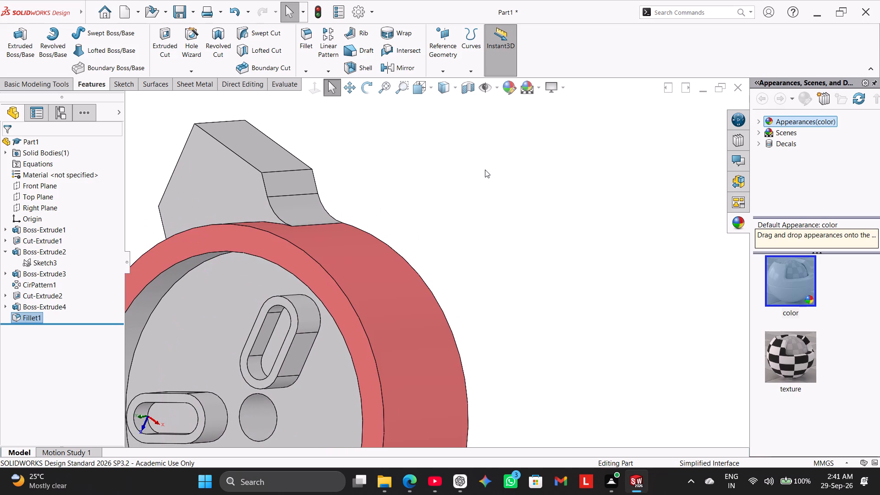
scroll(485, 170, up, 2)
middle_drag(462, 176, 495, 190)
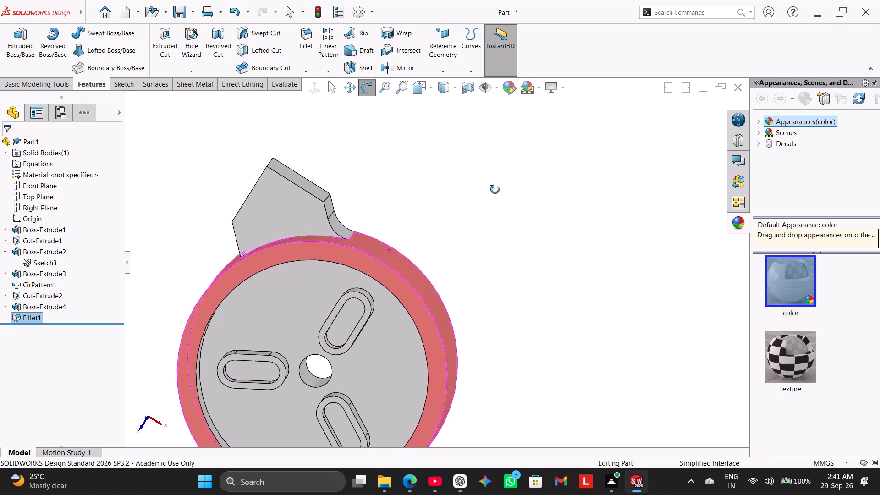
middle_drag(495, 190, 522, 190)
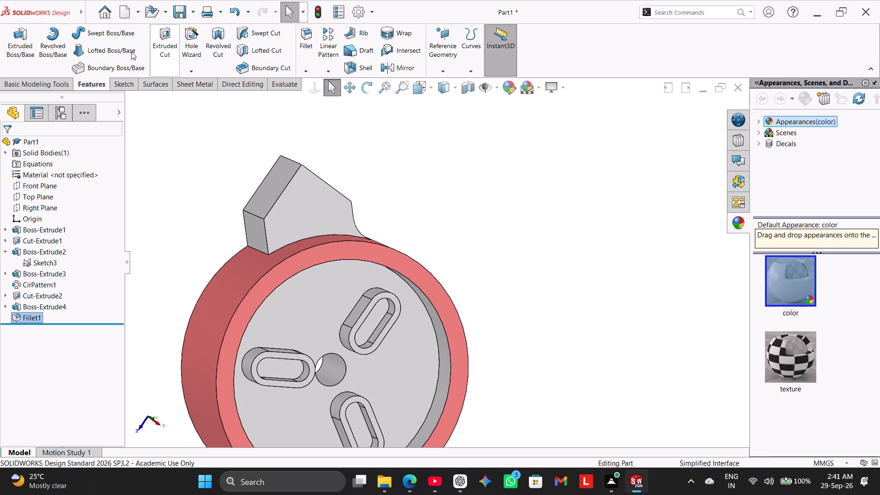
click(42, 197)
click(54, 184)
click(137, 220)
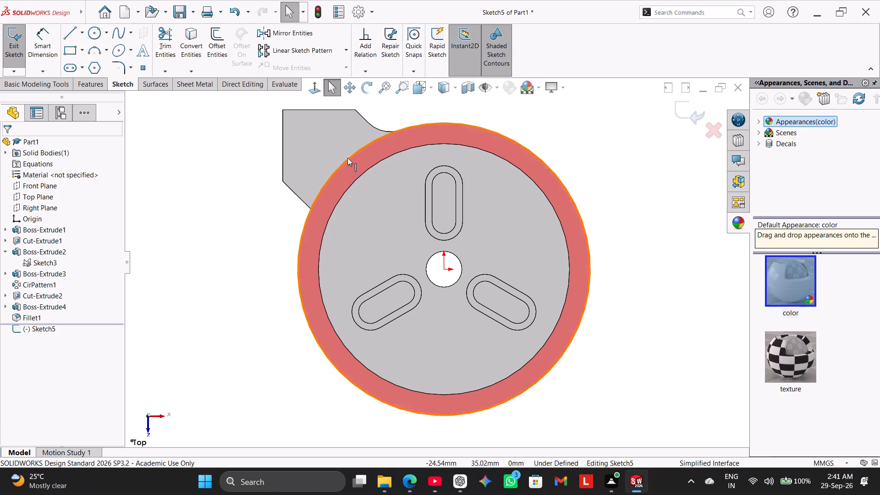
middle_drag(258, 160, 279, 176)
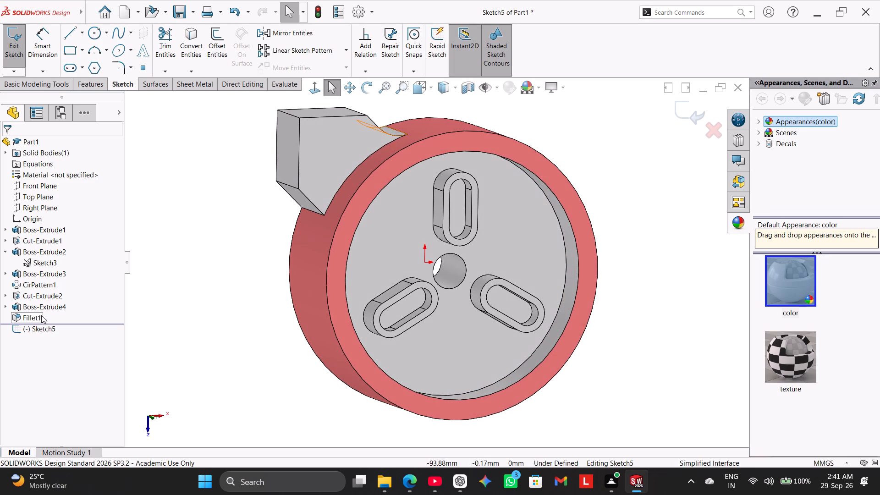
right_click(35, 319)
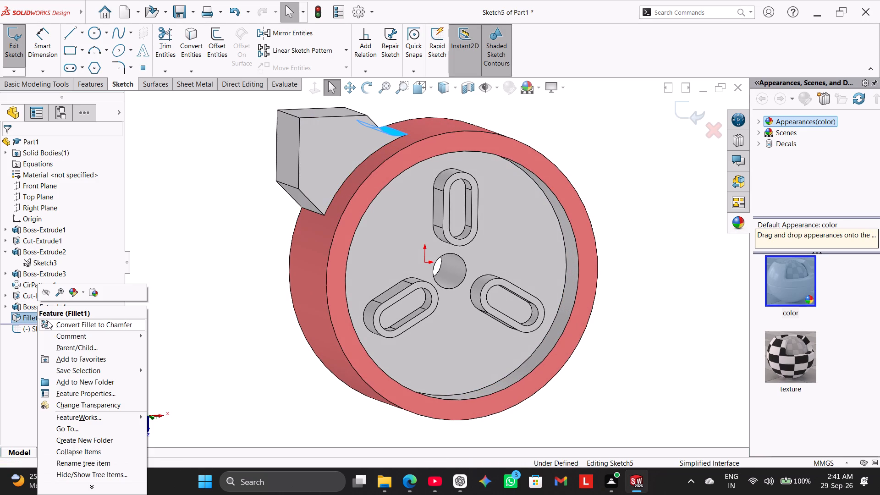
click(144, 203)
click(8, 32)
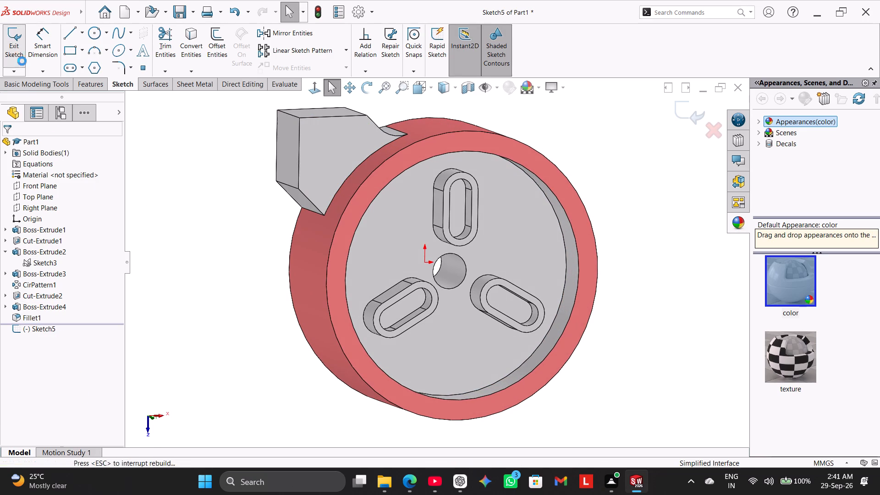
Edit the existing fillet to add the edge where the tab's other, unfilleted side meets the round outer wall, at 9 mm radius.
right_click(36, 316)
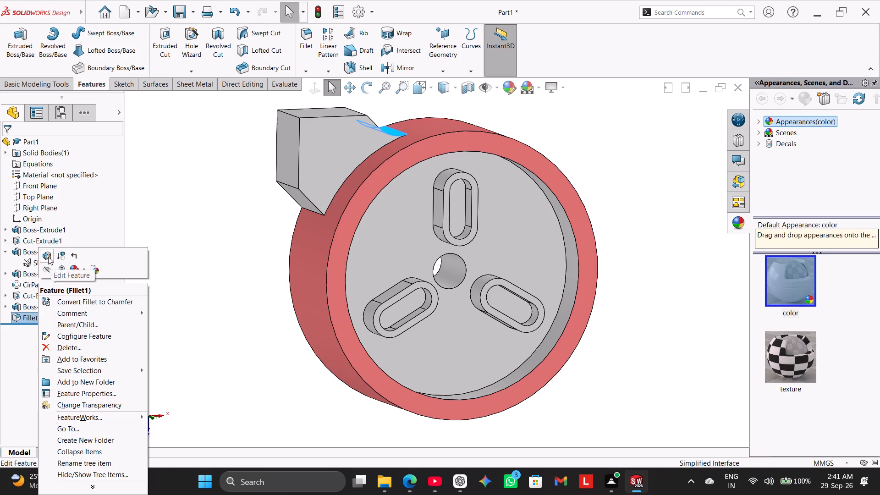
click(48, 257)
middle_drag(236, 231, 253, 197)
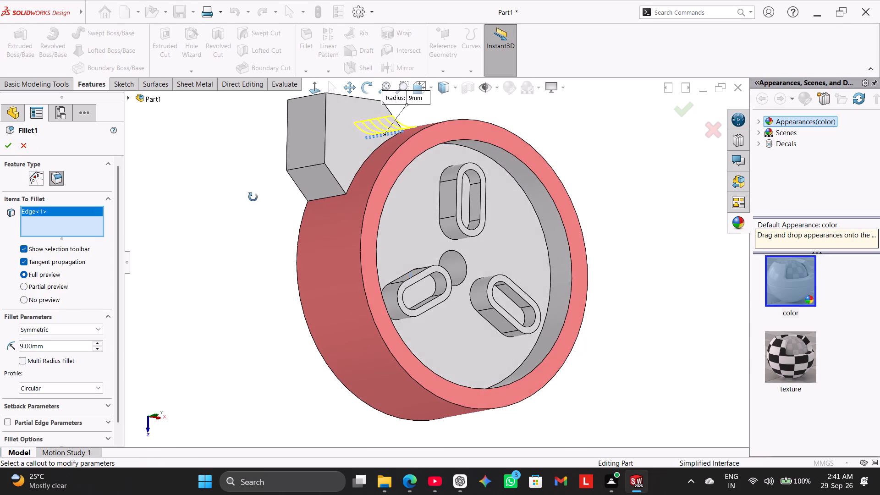
middle_drag(253, 197, 253, 195)
click(325, 198)
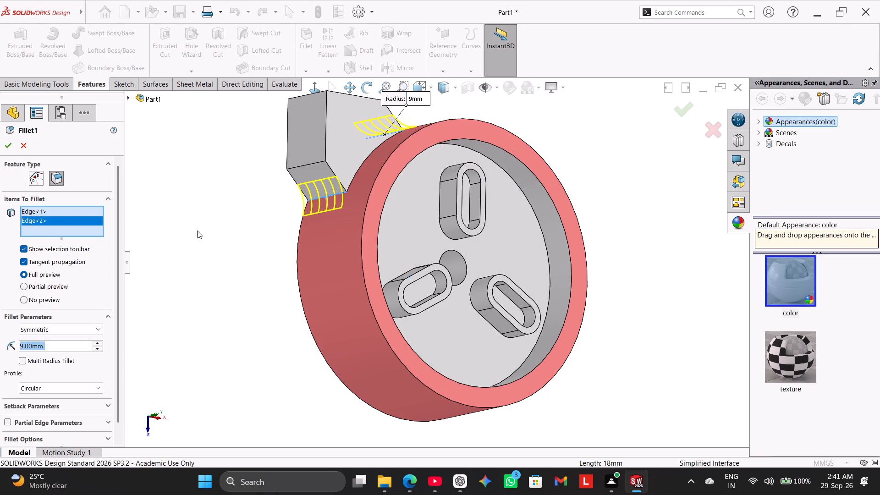
click(7, 146)
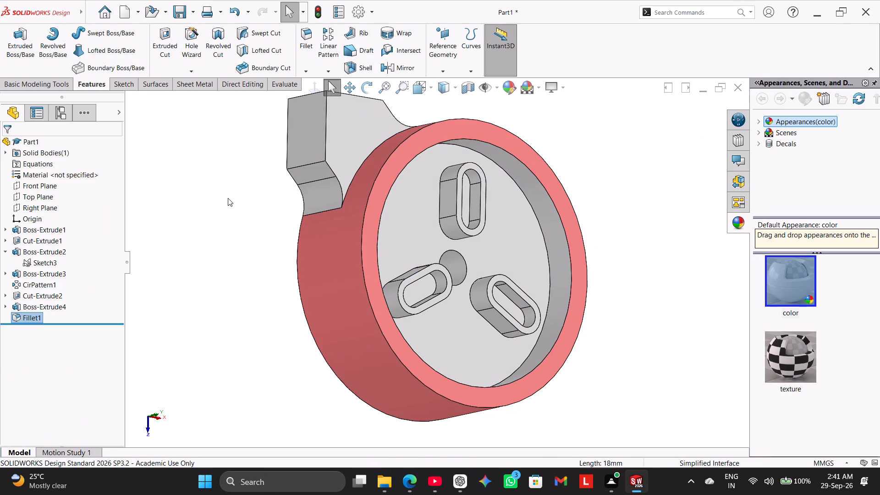
Add the tab's outermost corner edge to the same fillet, enabling multiple radii and giving that edge a 5 mm radius.
middle_drag(234, 203, 247, 278)
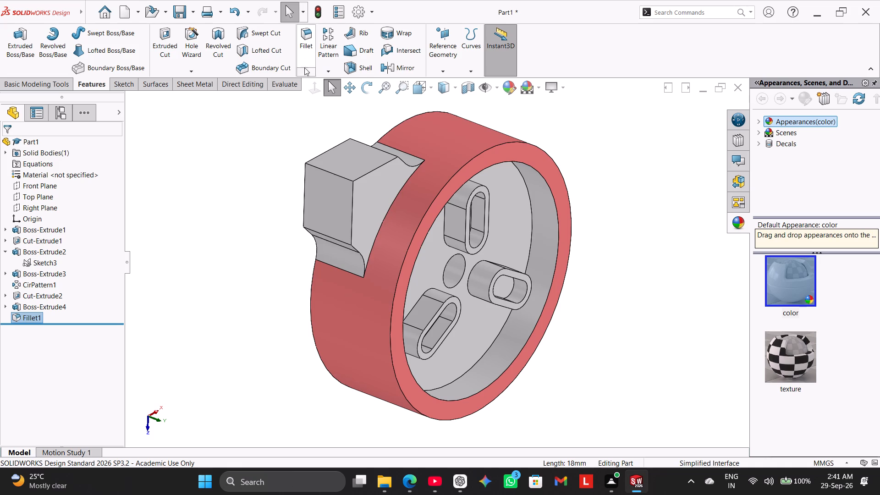
right_click(38, 314)
click(48, 257)
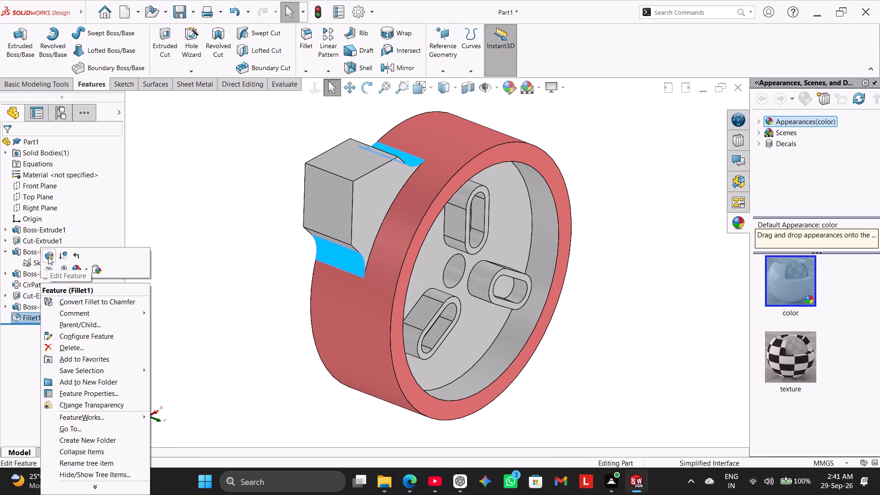
click(328, 171)
middle_drag(207, 247, 184, 219)
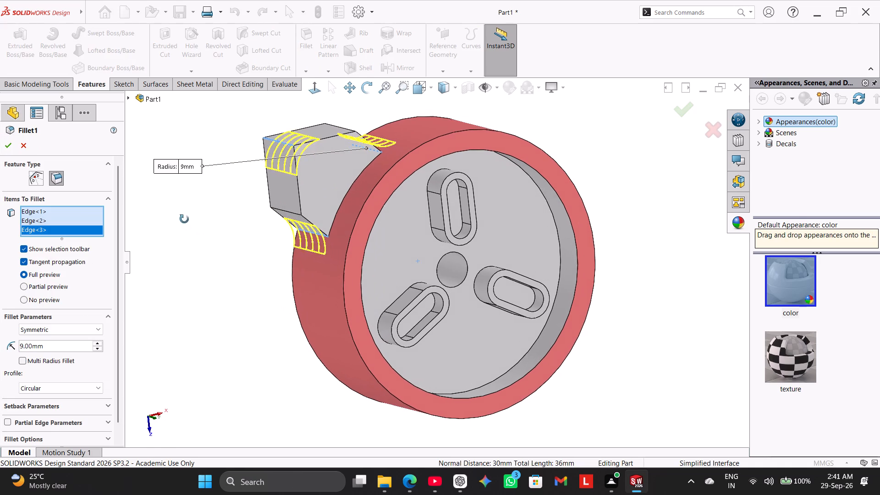
middle_drag(184, 219, 184, 219)
click(24, 360)
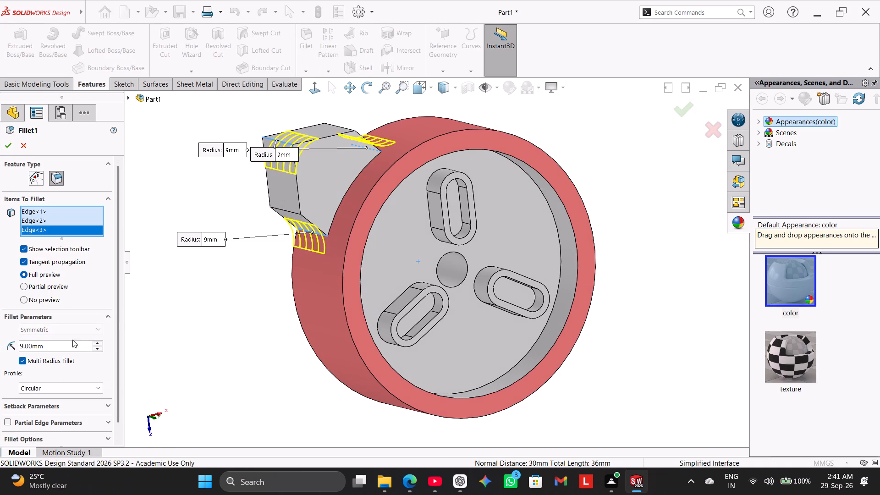
double_click(284, 153)
key(5)
key(Return)
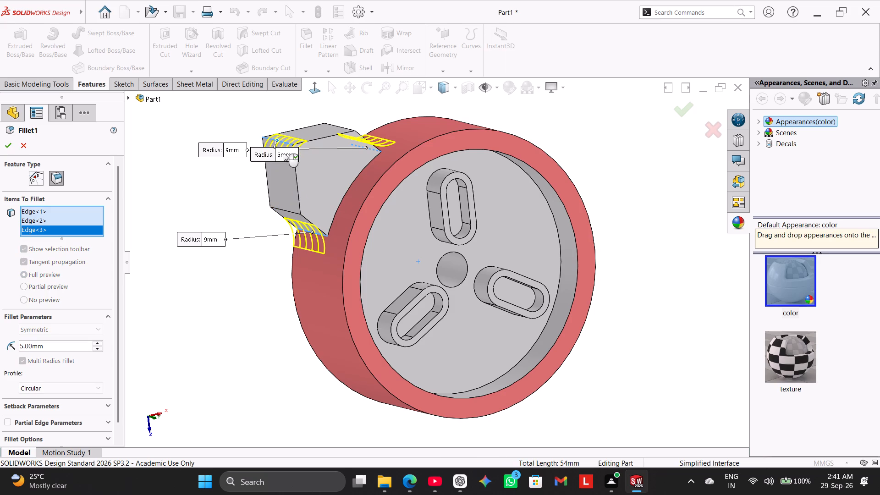
click(8, 143)
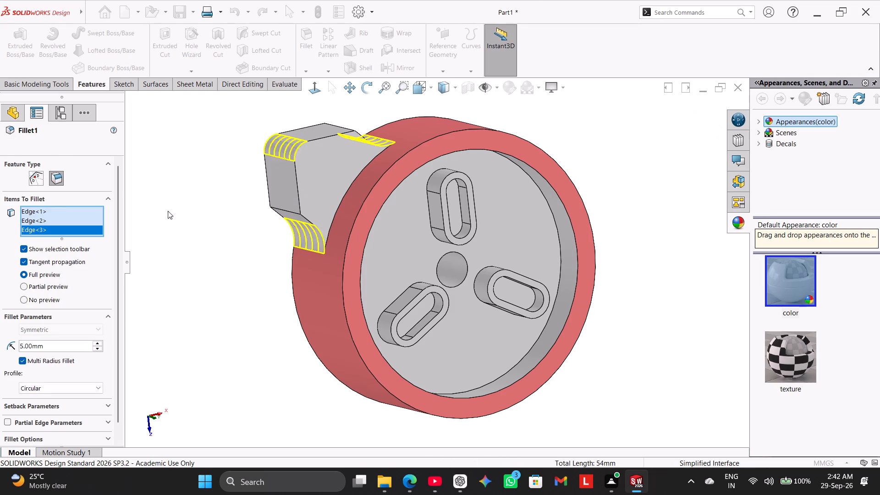
Examine the filleted tab and its rounded outer corner from several angles.
middle_drag(199, 240, 189, 221)
right_drag(154, 249, 293, 170)
middle_drag(264, 170, 287, 235)
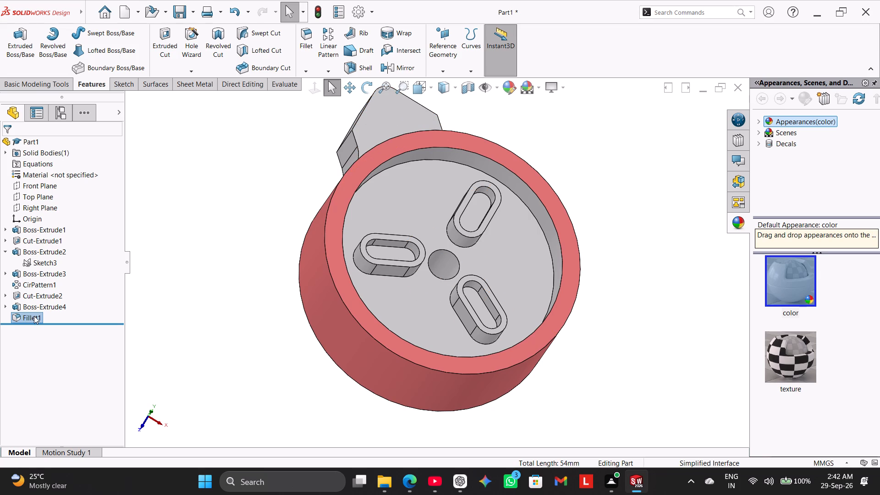
click(34, 316)
click(30, 308)
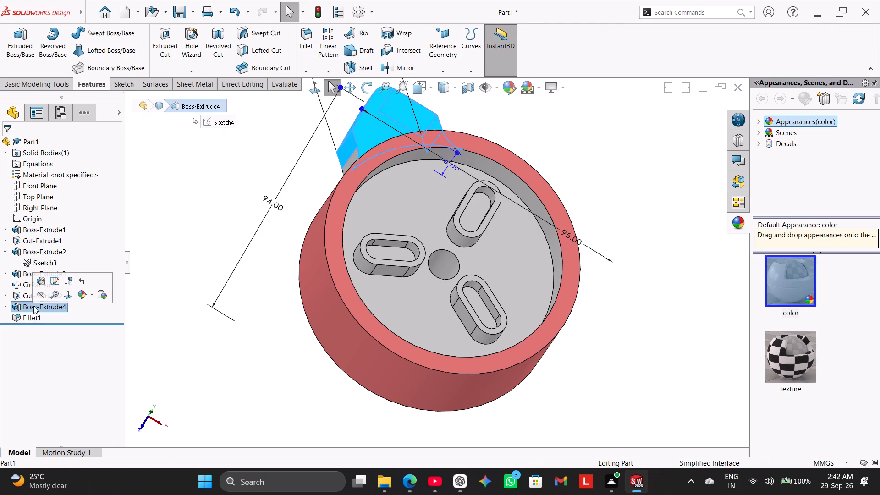
middle_drag(263, 216, 242, 271)
scroll(271, 242, up, 1)
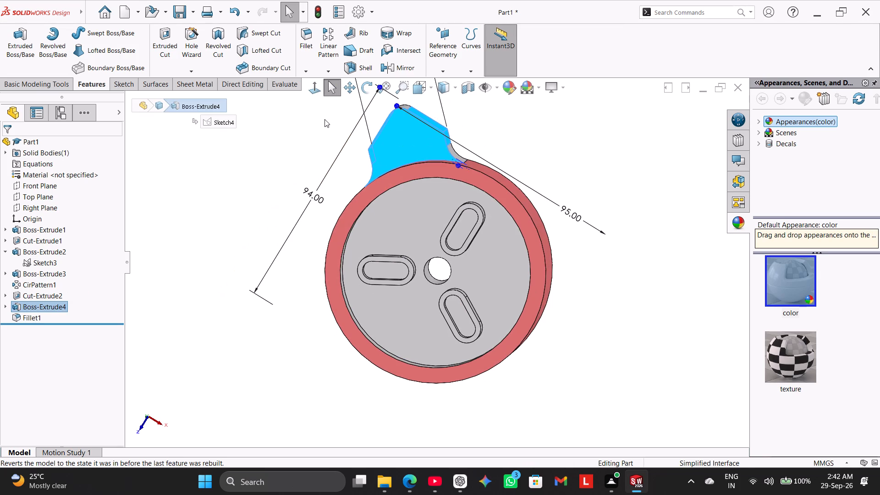
middle_drag(281, 159, 287, 176)
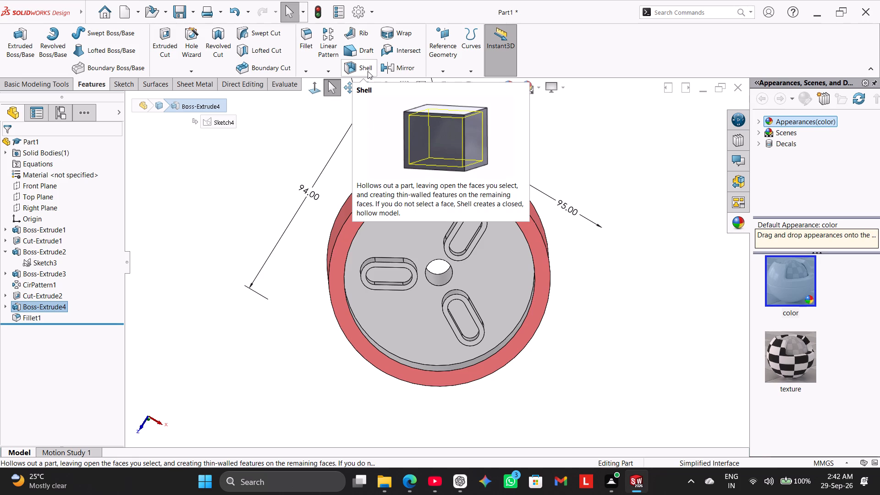
Circular-pattern the tab extrusion with its fillets about the recess's circular rim edge, as 4 equally spaced instances over 360 degrees.
click(28, 316)
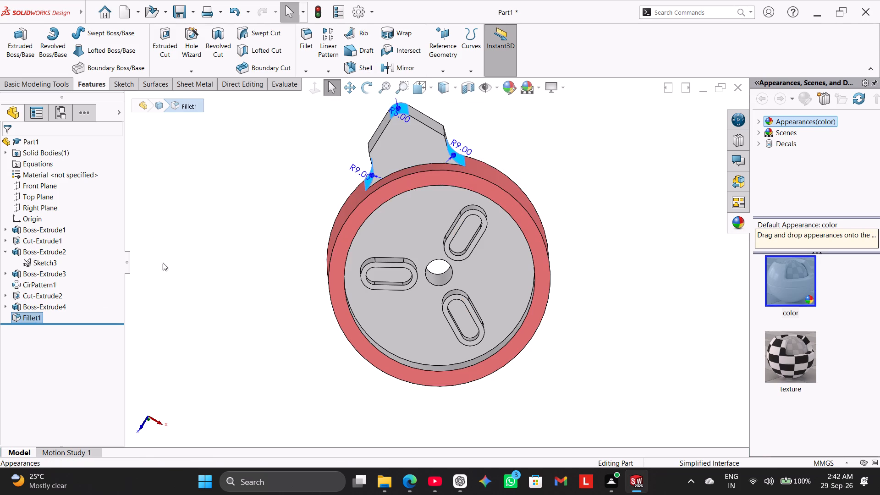
ctrl+click(35, 303)
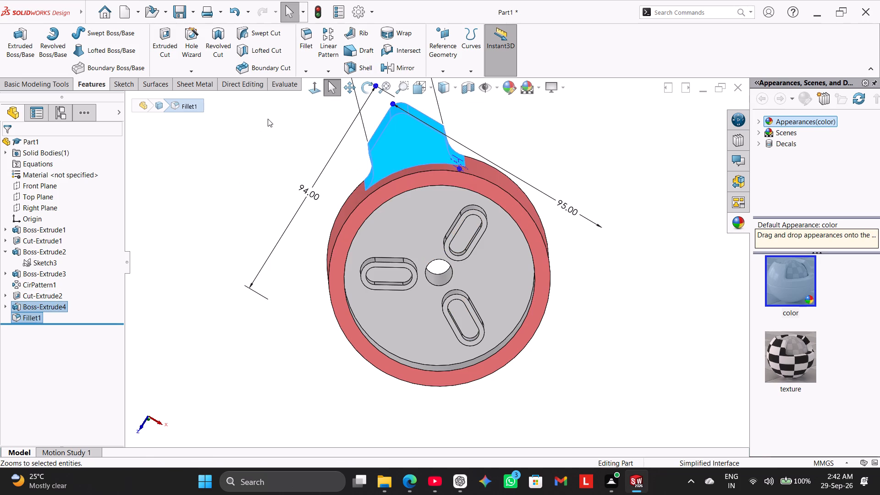
click(328, 71)
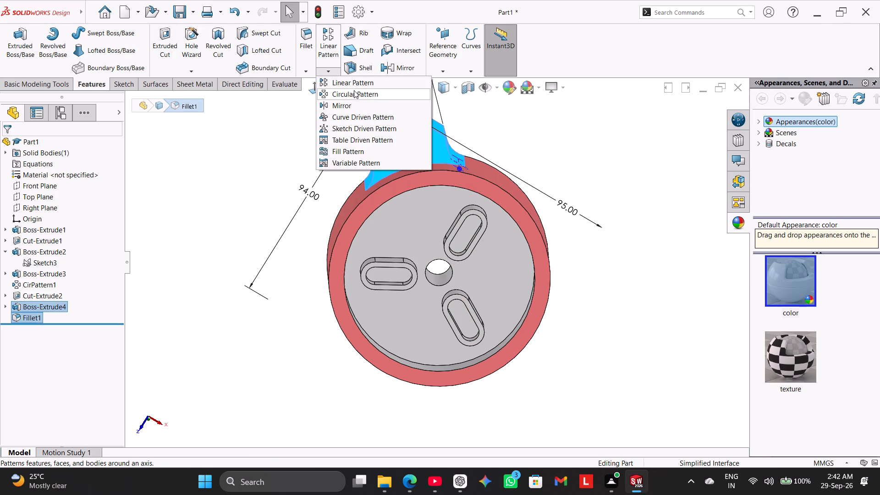
click(354, 92)
middle_drag(247, 198, 250, 147)
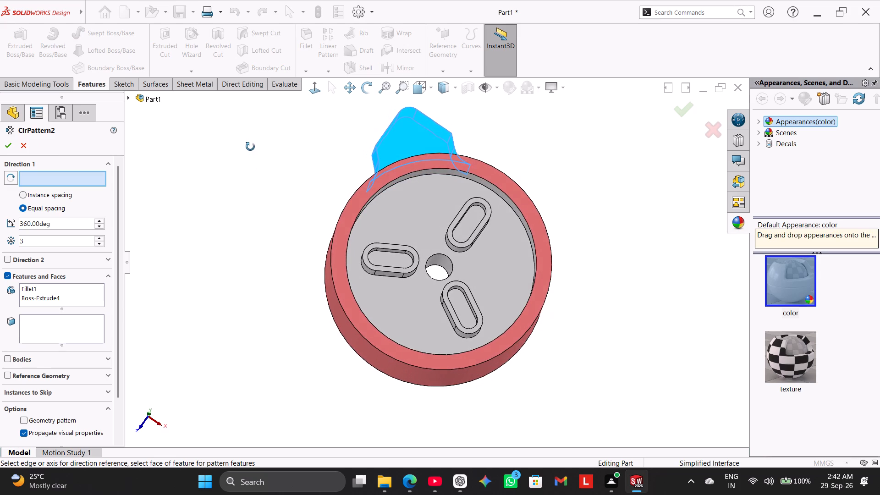
middle_drag(250, 147, 245, 159)
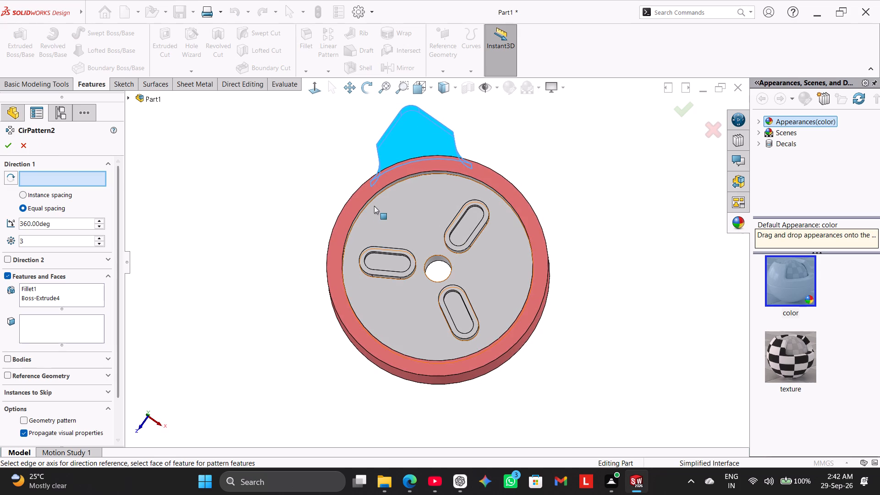
click(372, 198)
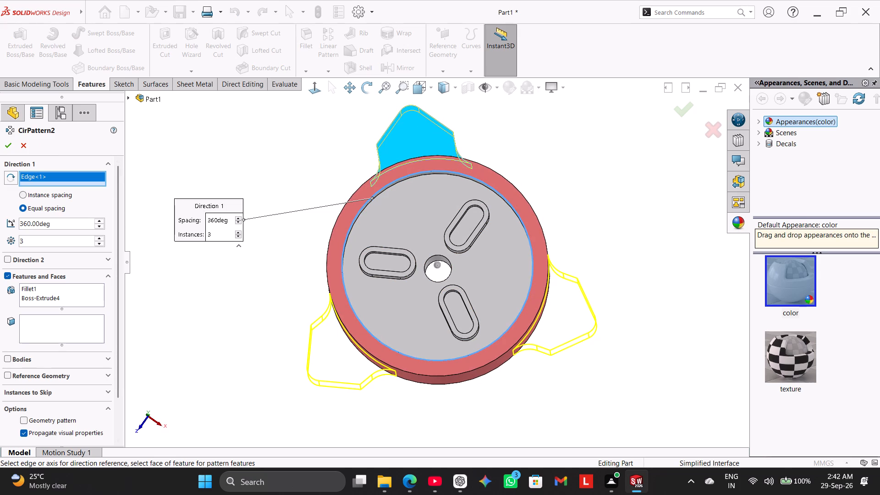
double_click(65, 240)
key(4)
key(Return)
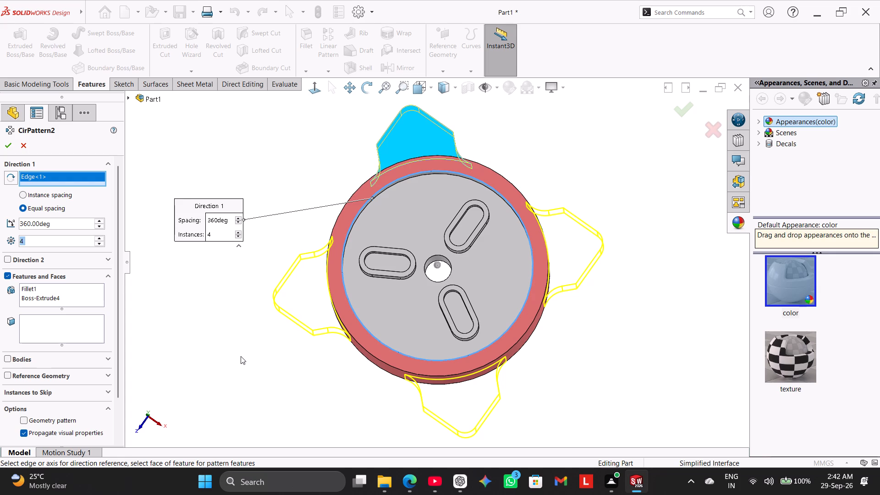
click(8, 149)
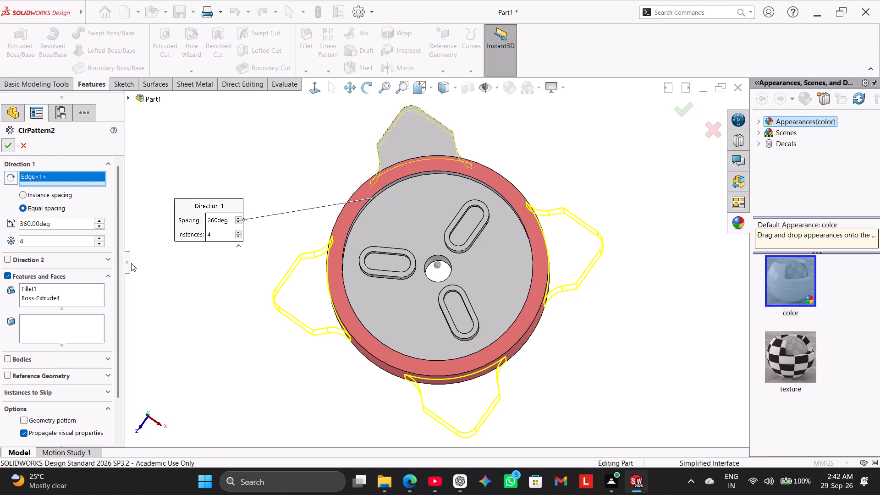
click(181, 318)
Examine the patterned tabs around the round body from isometric and other angles.
middle_drag(198, 341, 201, 357)
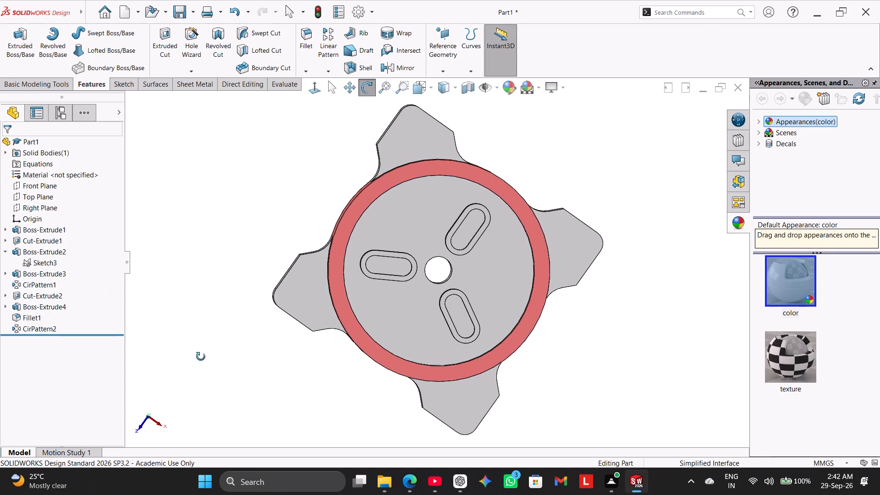
middle_drag(201, 357, 201, 357)
right_drag(233, 313, 406, 234)
right_drag(175, 346, 302, 258)
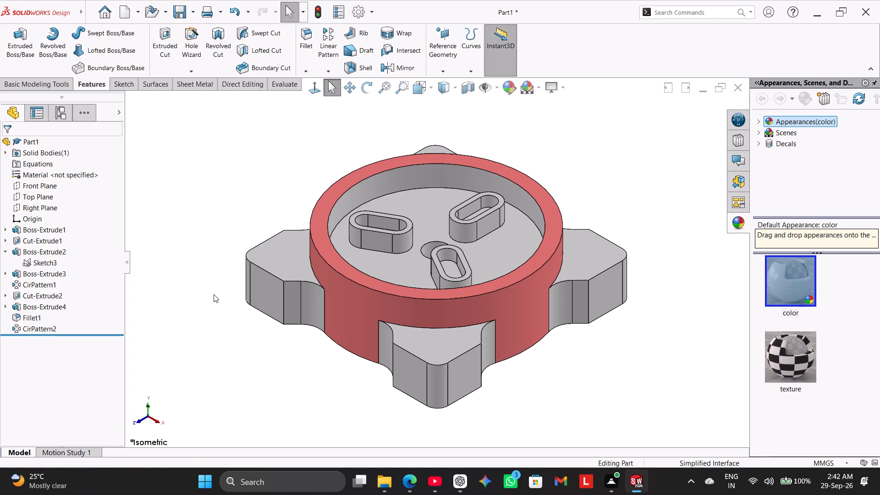
middle_drag(221, 297, 225, 328)
right_drag(263, 289, 479, 199)
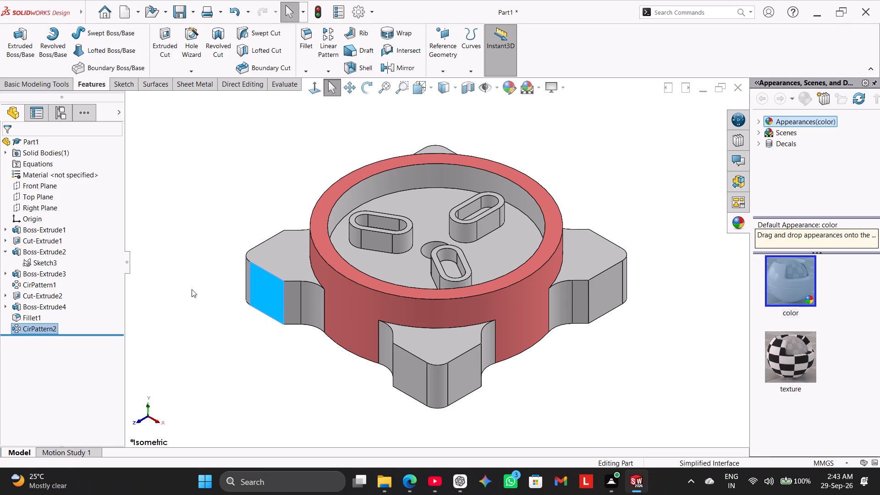
middle_drag(210, 257, 218, 345)
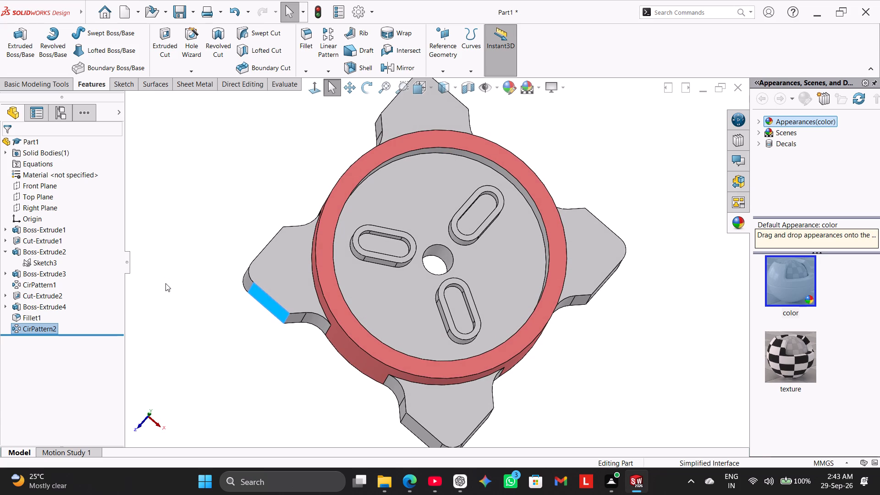
middle_drag(194, 294, 248, 303)
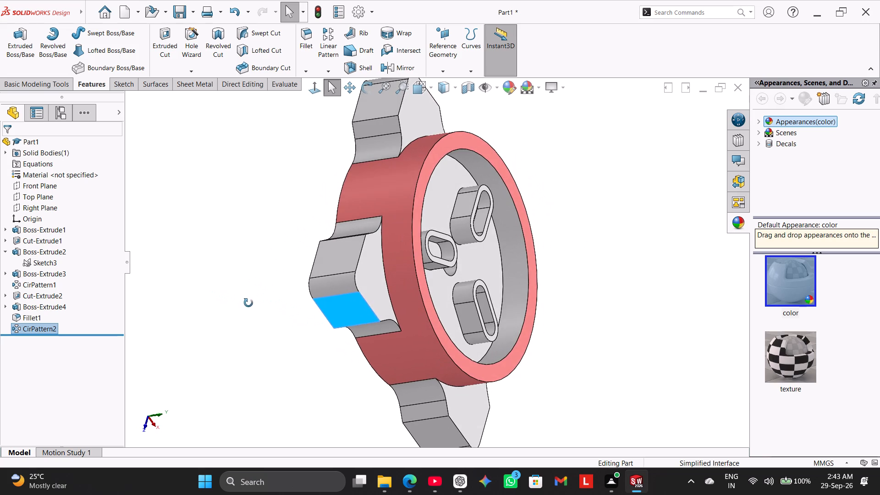
middle_drag(248, 303, 221, 330)
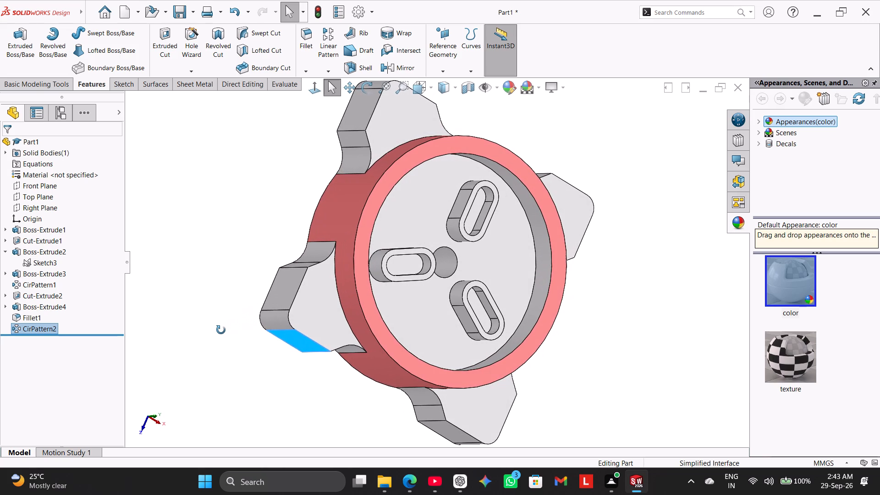
Open a sketch on the part's flat bottom face and draw a circle of about 18.2 mm radius centred on the origin.
middle_drag(221, 330, 335, 350)
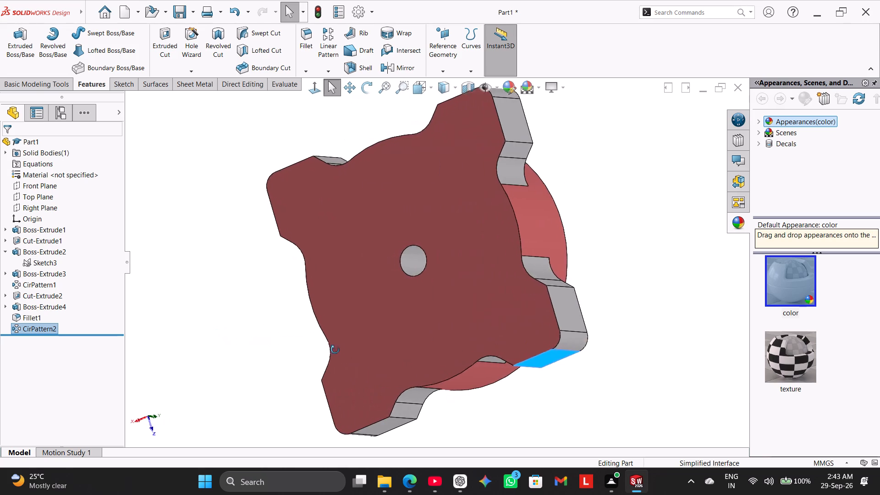
middle_drag(335, 350, 323, 334)
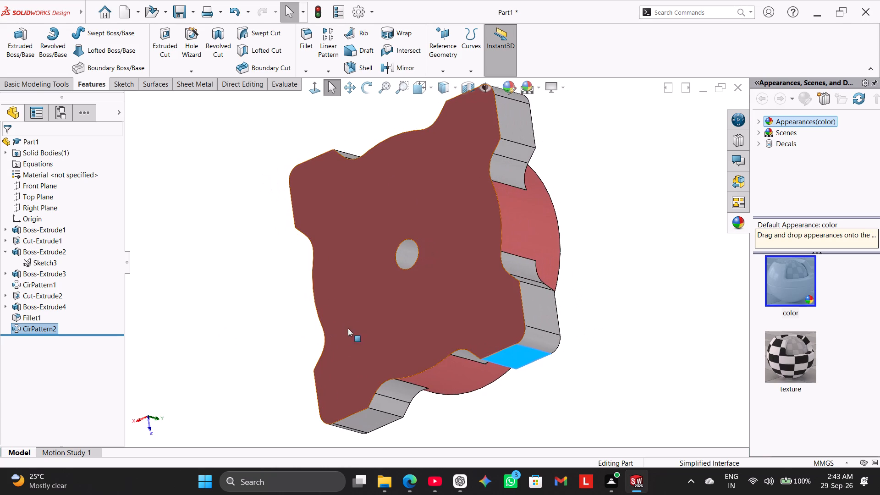
right_click(377, 308)
click(402, 248)
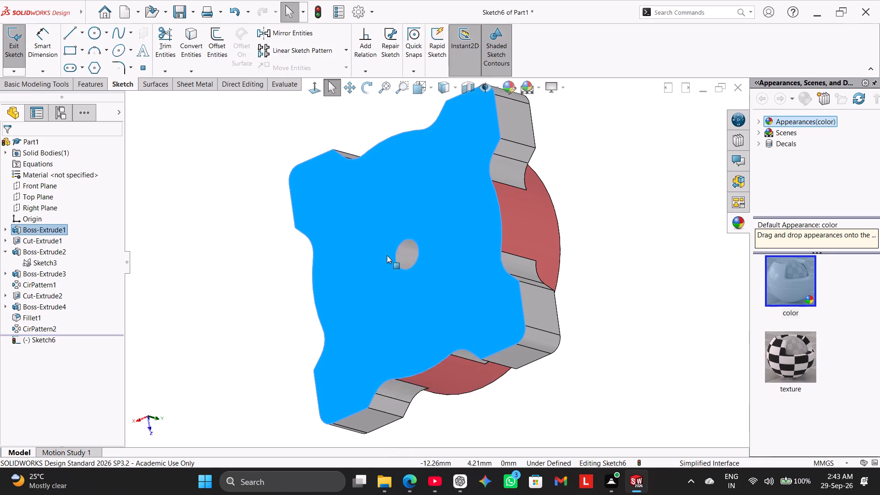
click(223, 288)
click(90, 34)
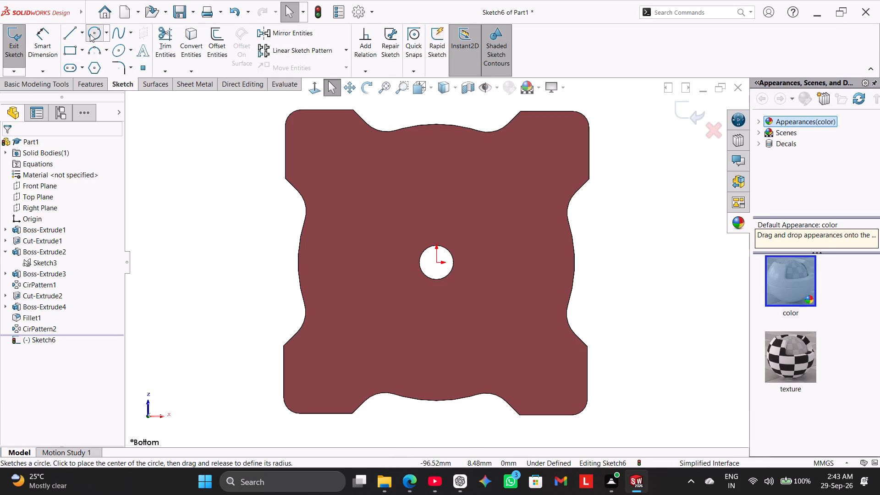
click(436, 262)
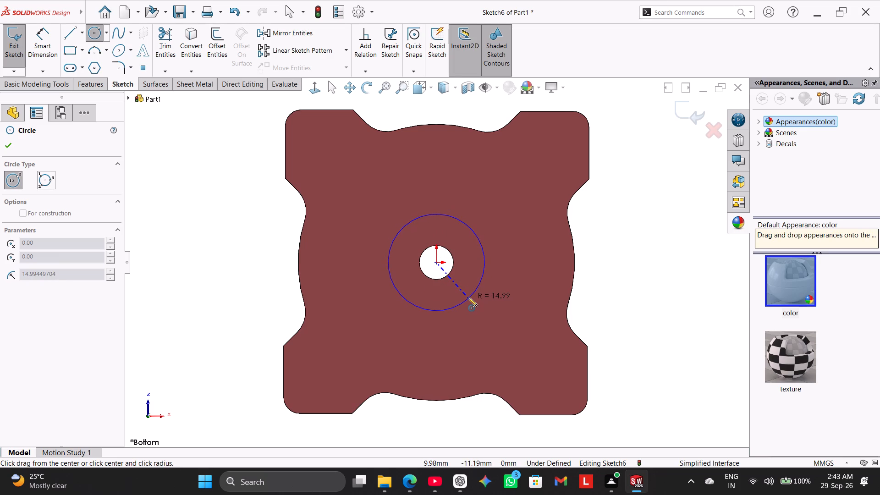
click(477, 304)
right_click(255, 227)
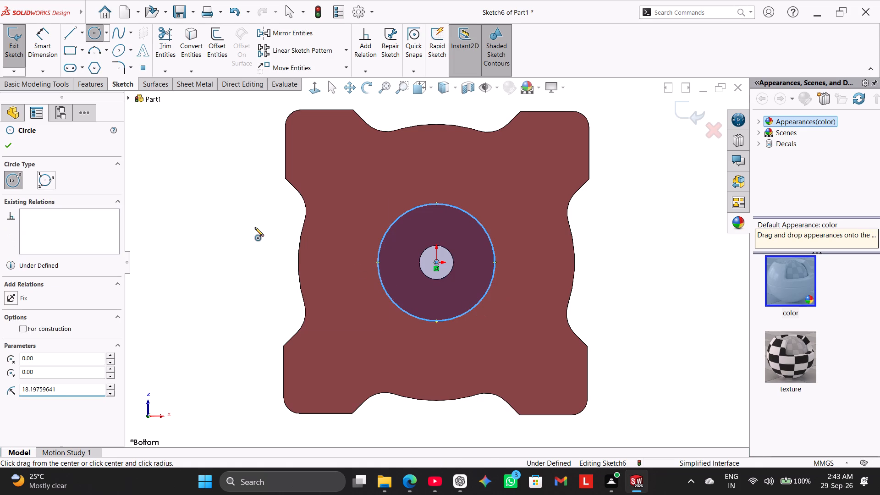
click(274, 235)
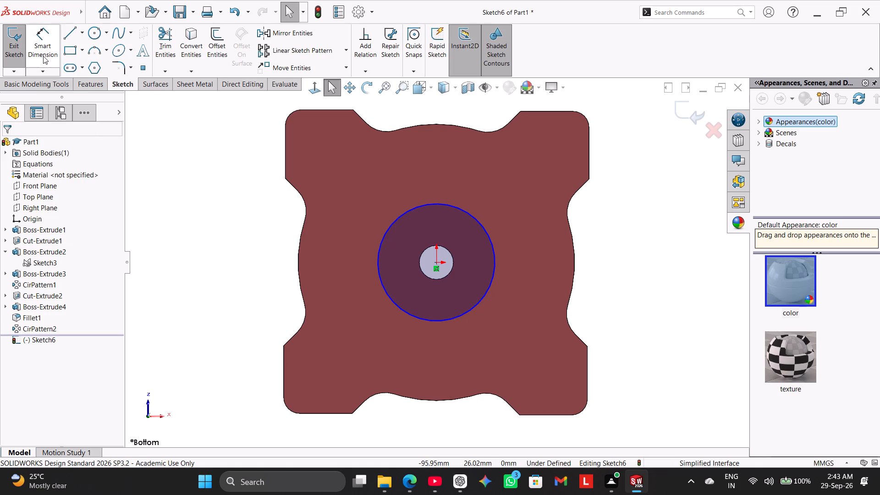
Dimension the sketched circle on the bottom face to a diameter of 30 mm.
click(42, 53)
click(385, 232)
click(235, 166)
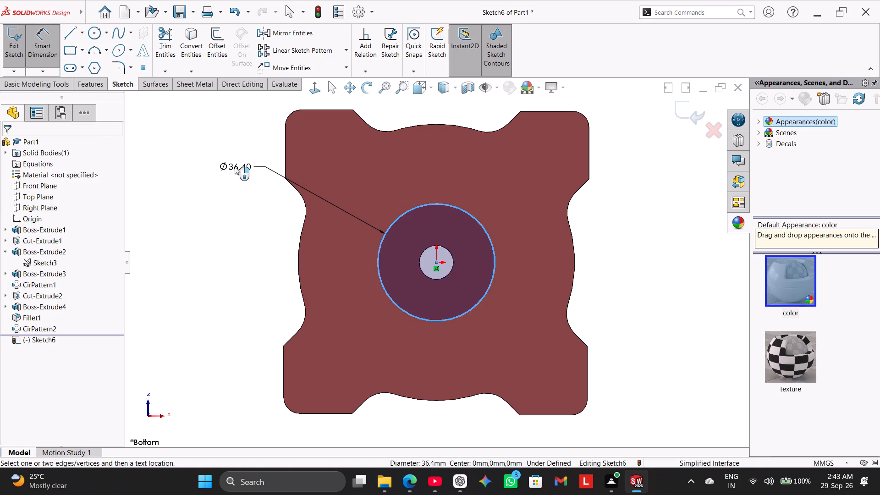
text(30)
key(Return)
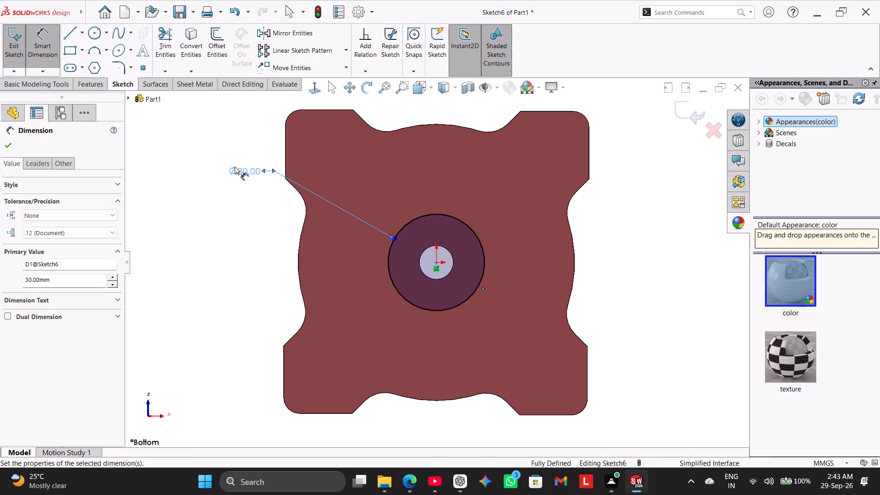
right_click(204, 228)
click(231, 253)
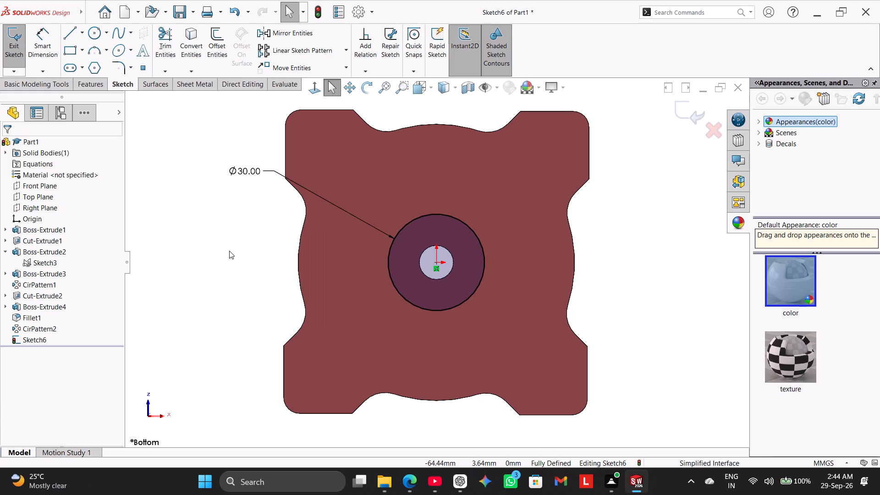
Extrude the 30 mm circle outward from the bottom face as a blind, merged boss 18 mm deep.
middle_drag(226, 251, 148, 275)
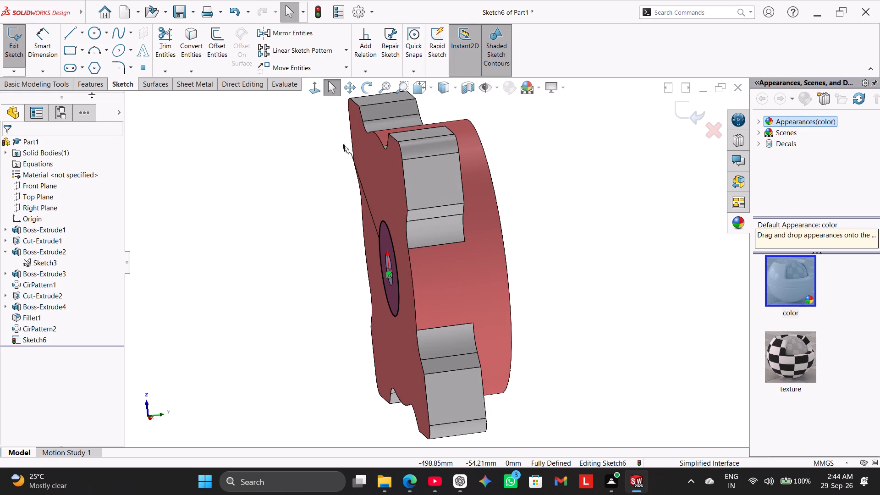
click(92, 83)
click(27, 54)
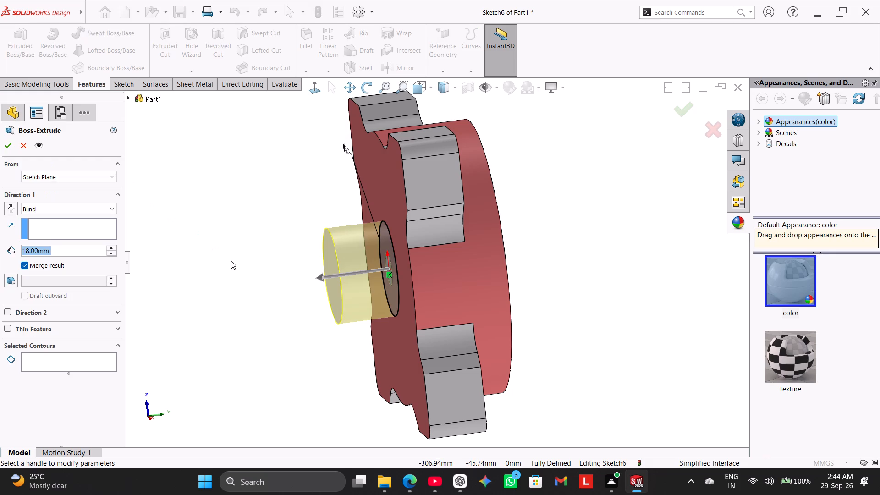
click(6, 138)
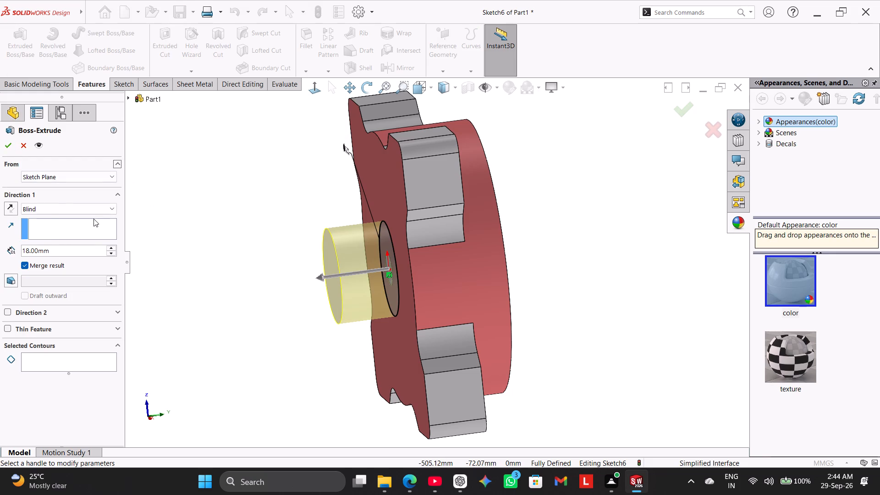
click(11, 148)
click(185, 250)
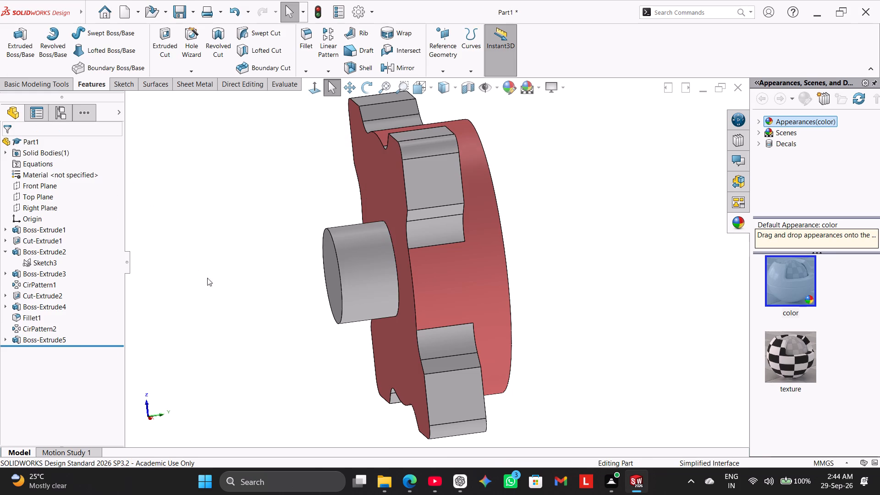
Open a sketch on the end face of the new cylindrical boss and draw a circle of about 8.6 mm radius centred on the origin.
middle_drag(236, 299, 284, 308)
right_click(363, 274)
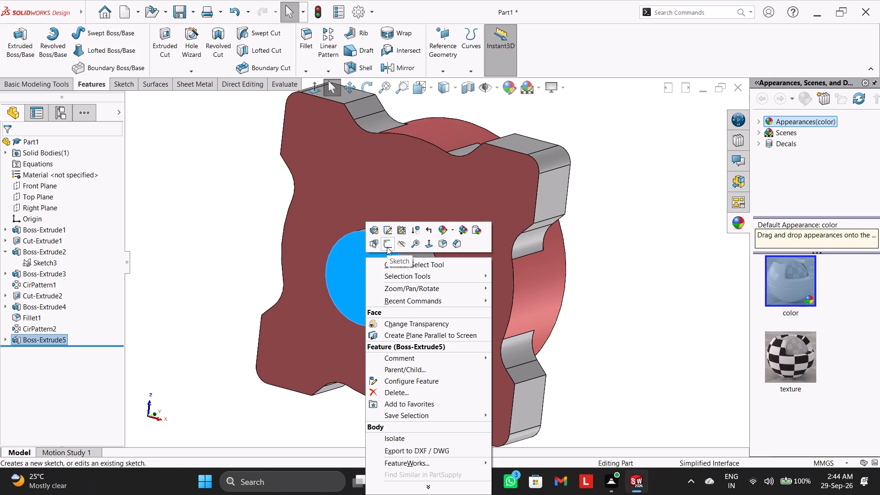
click(386, 245)
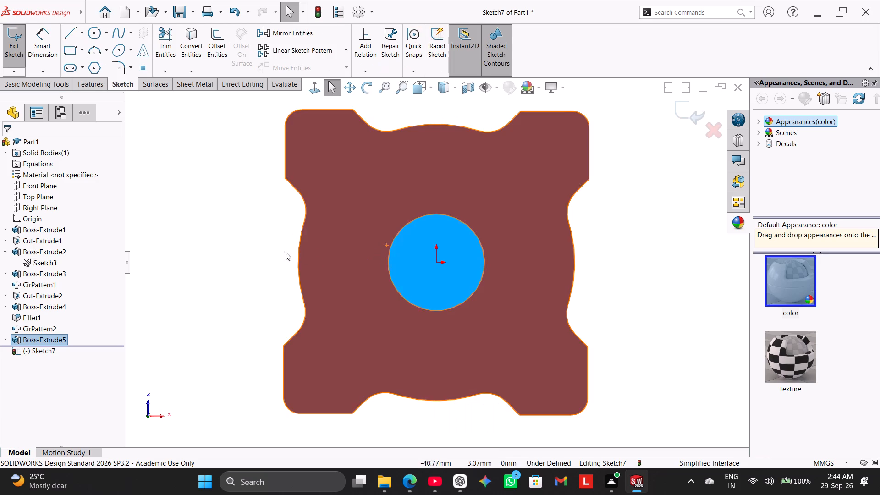
click(217, 244)
drag(91, 34, 95, 36)
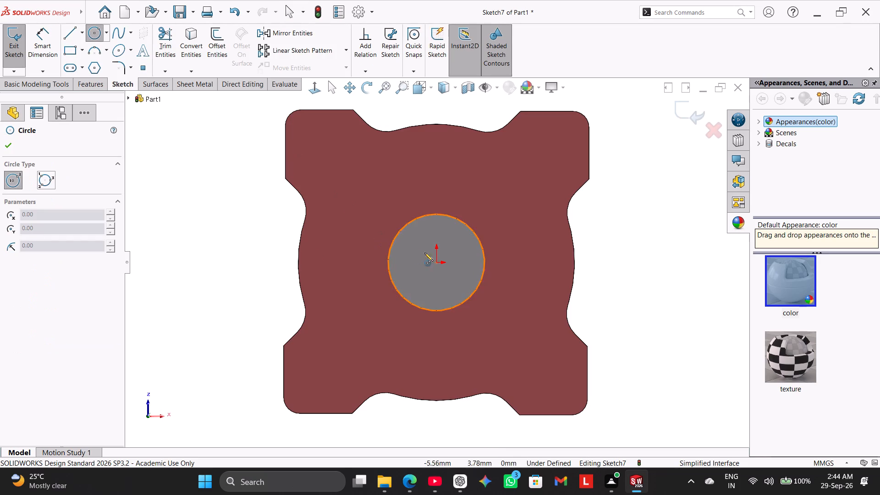
click(436, 263)
click(448, 287)
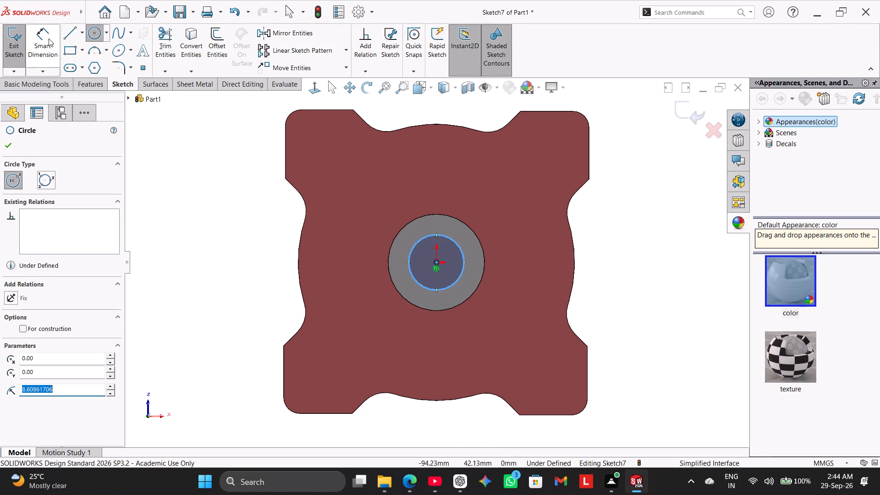
Dimension the circle on the boss's end face to a diameter of 20 mm.
click(49, 38)
click(412, 249)
click(243, 173)
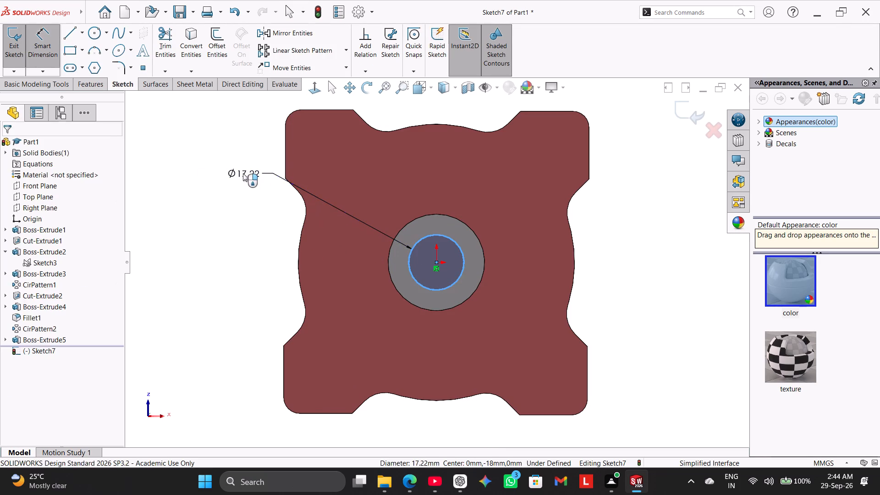
text(20)
key(Return)
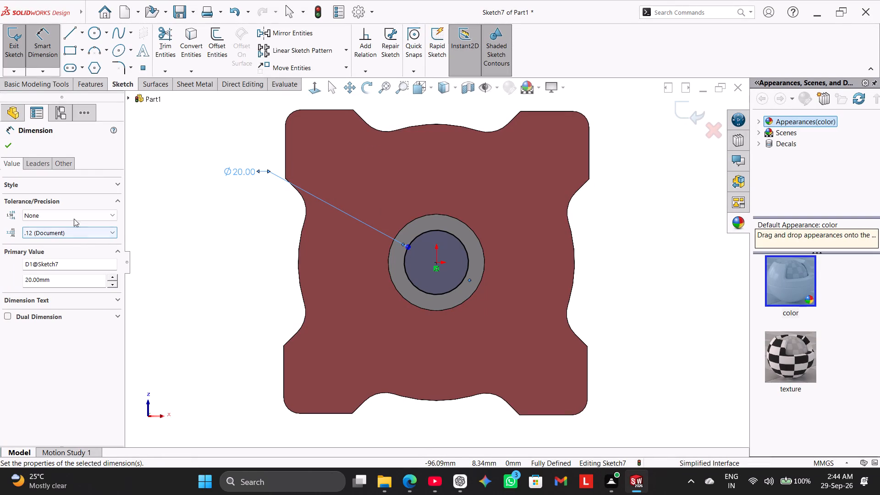
Give the 20 mm diameter dimension a user-defined Fit tolerance with hole fit H7, shown in linear form.
click(73, 211)
click(66, 278)
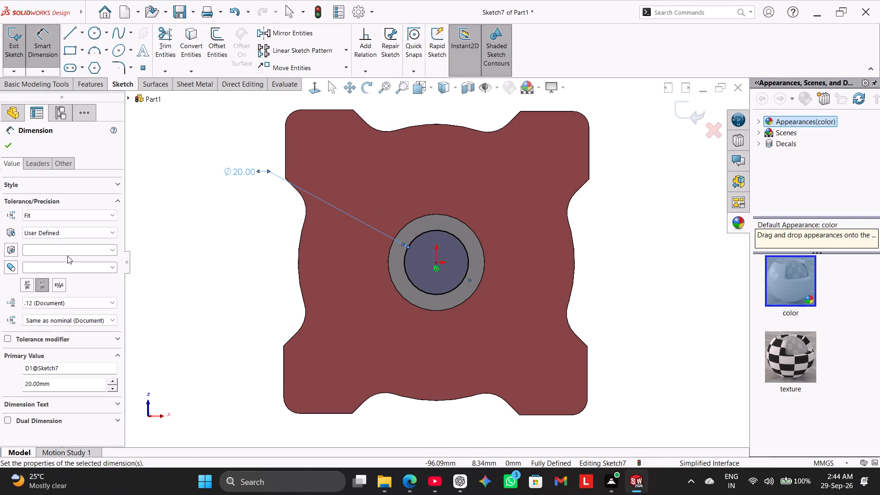
click(67, 251)
text(H7)
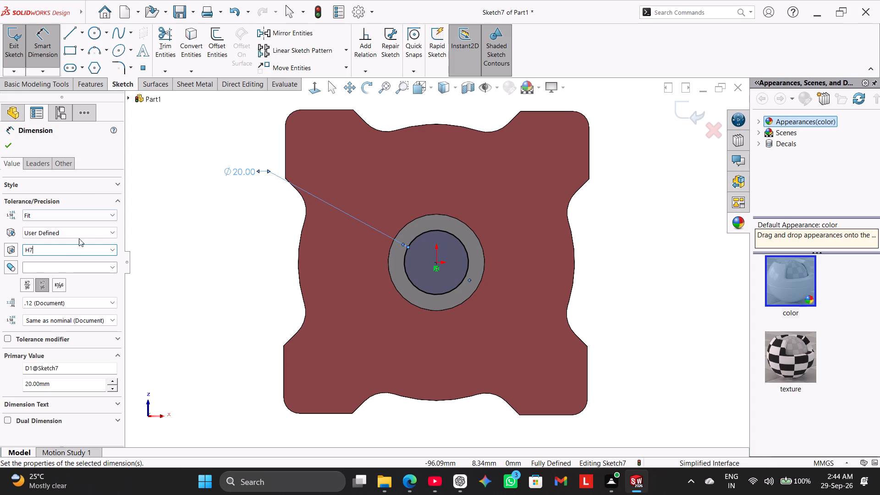
click(60, 283)
click(9, 148)
click(195, 242)
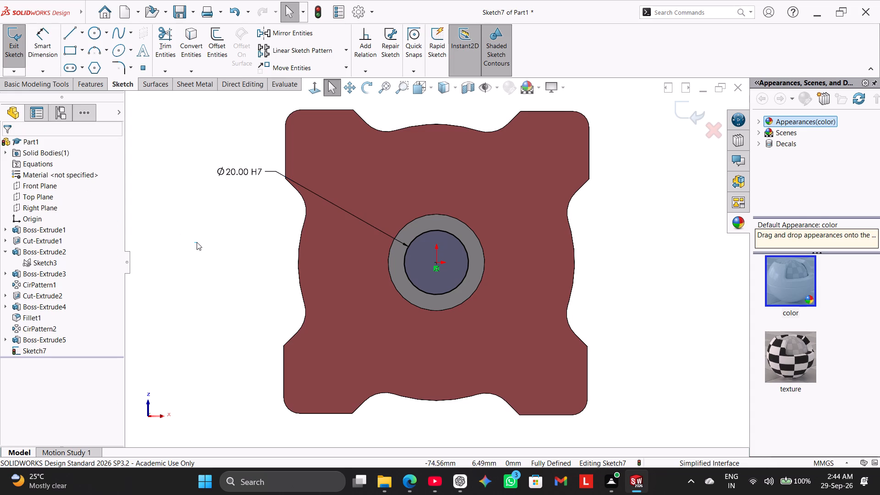
Cut-extrude the 20 mm H7 circle into the boss with a blind depth of 16 mm.
middle_drag(216, 238, 170, 270)
click(101, 91)
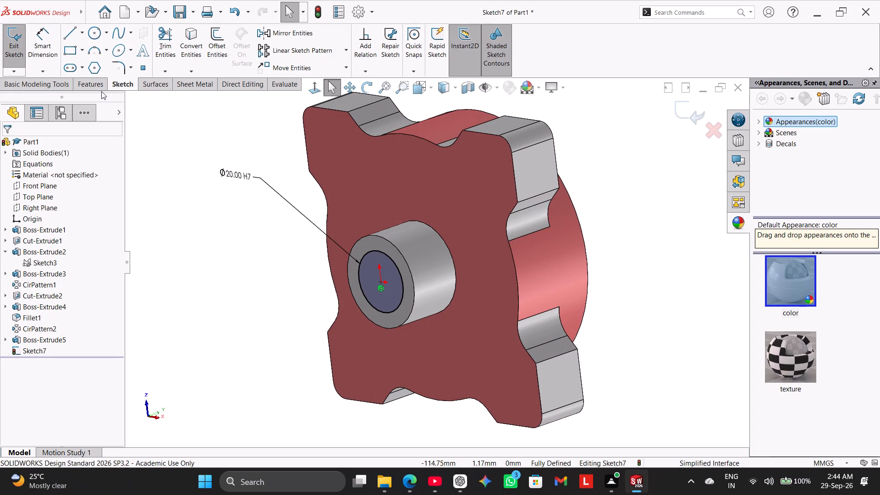
click(93, 82)
click(162, 49)
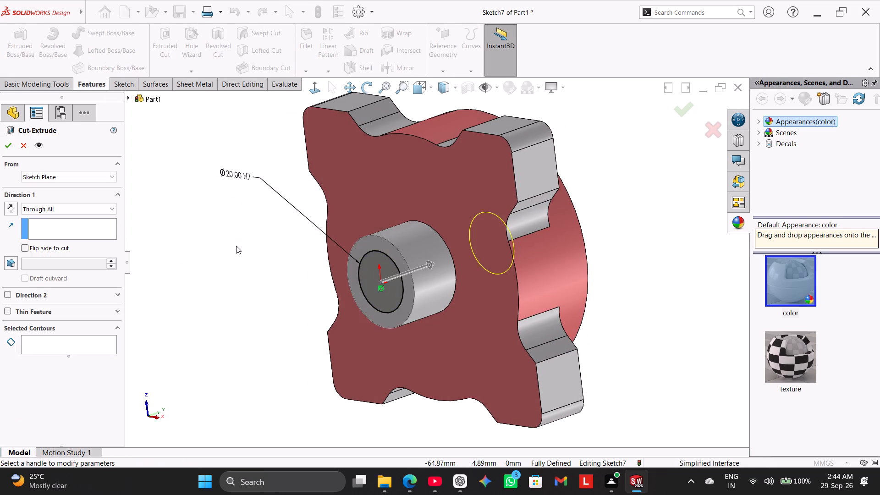
middle_drag(236, 247, 212, 269)
click(61, 210)
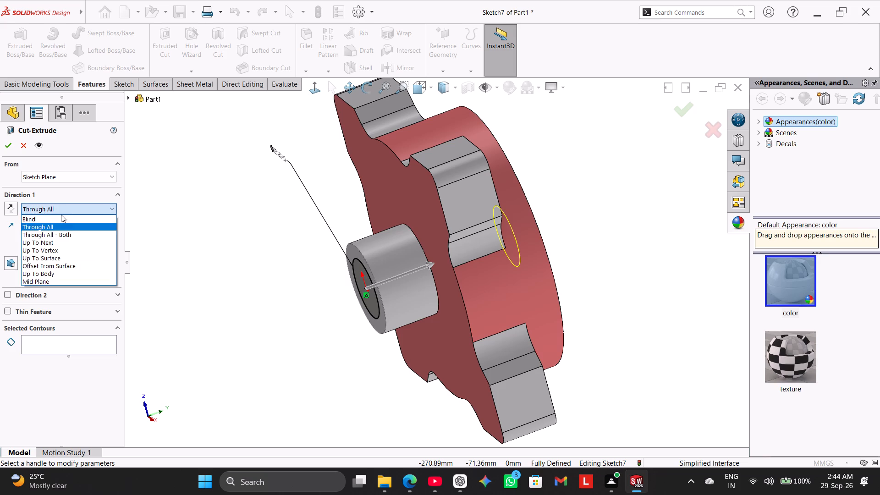
click(61, 216)
text(16)
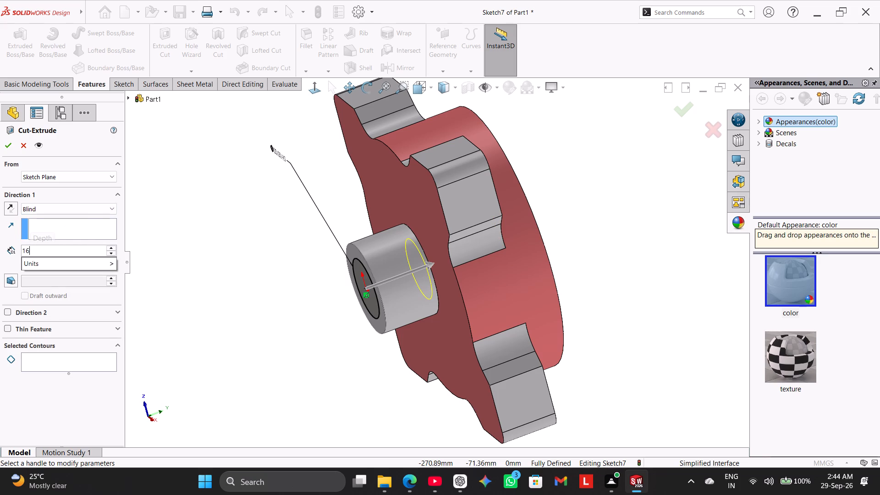
key(Return)
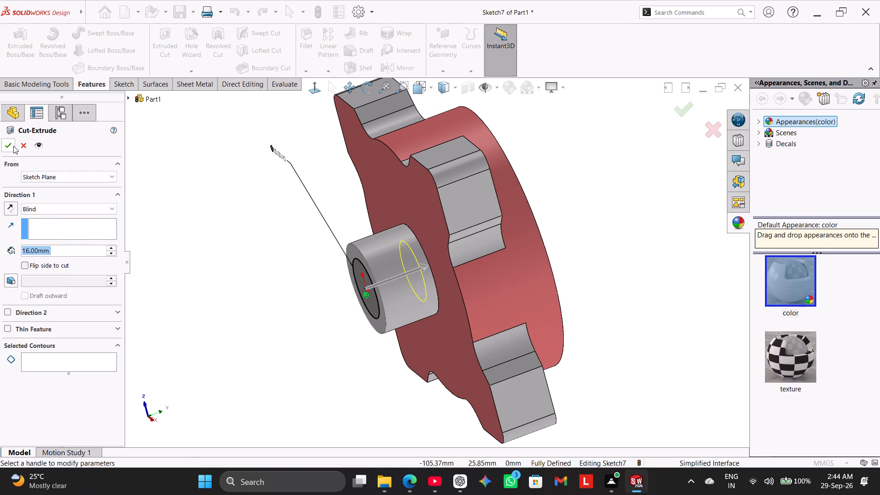
click(13, 146)
click(170, 247)
Edit the cut feature of the small central hole in the recess floor, changing its end condition to Blind with a depth of 20 mm.
middle_drag(252, 253, 290, 217)
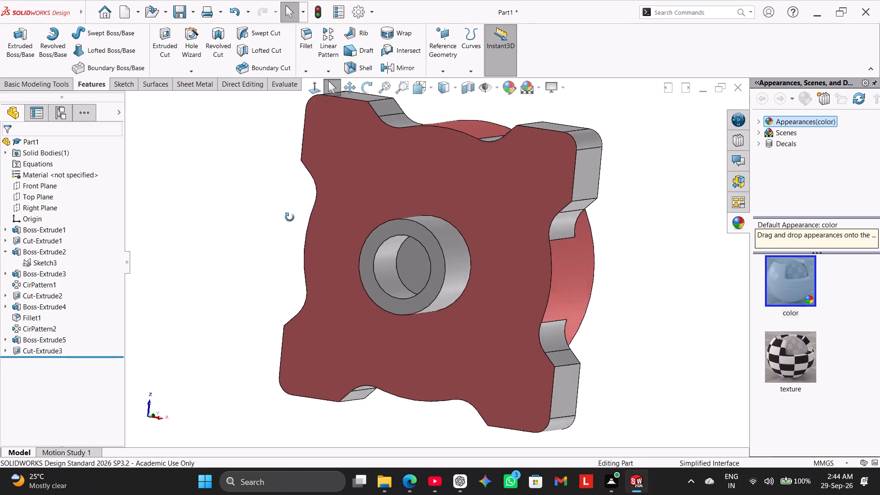
middle_drag(290, 217, 186, 265)
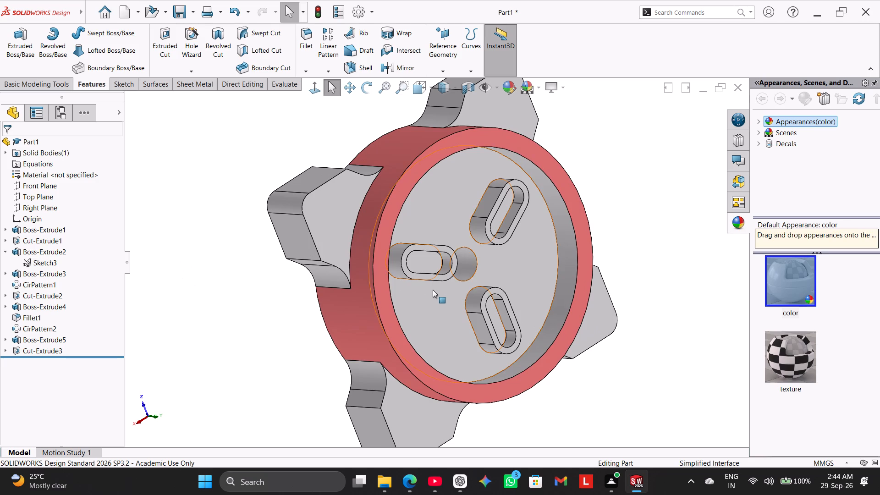
click(459, 280)
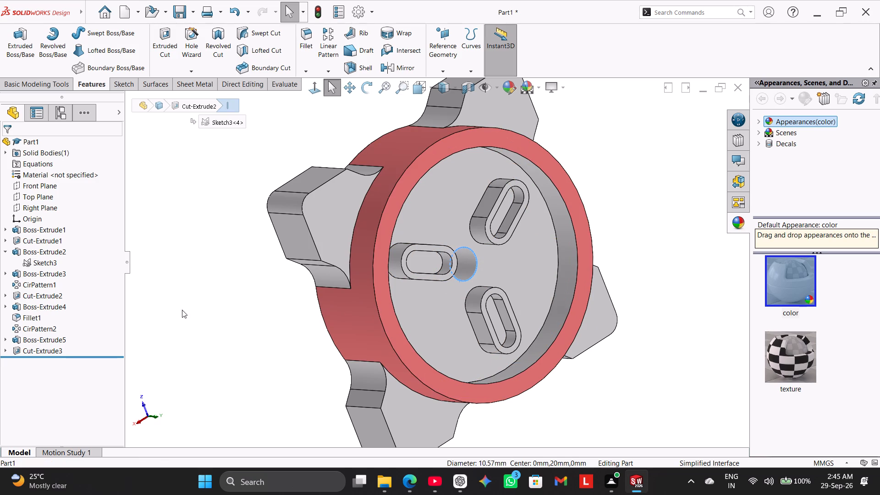
click(40, 309)
click(34, 296)
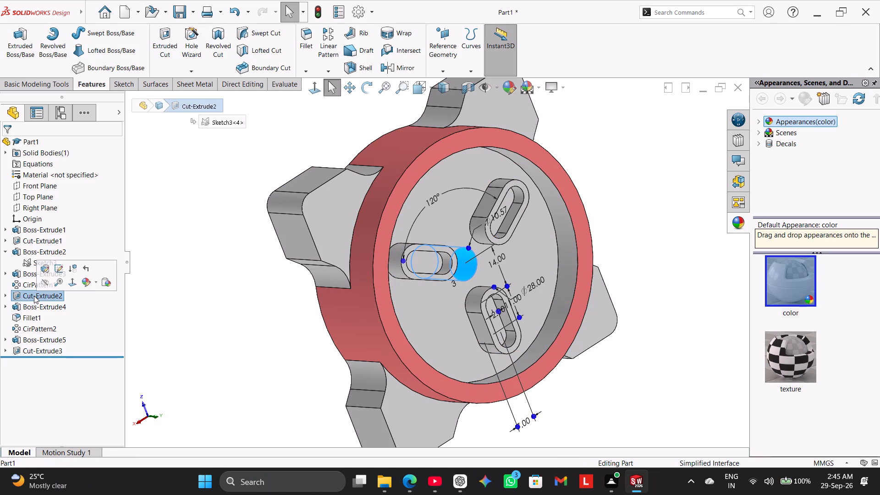
right_click(34, 296)
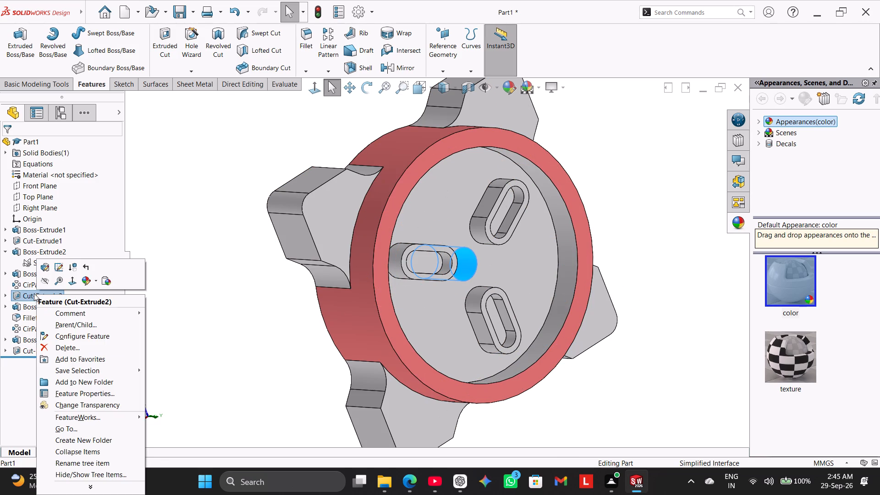
click(44, 266)
middle_drag(201, 331, 236, 333)
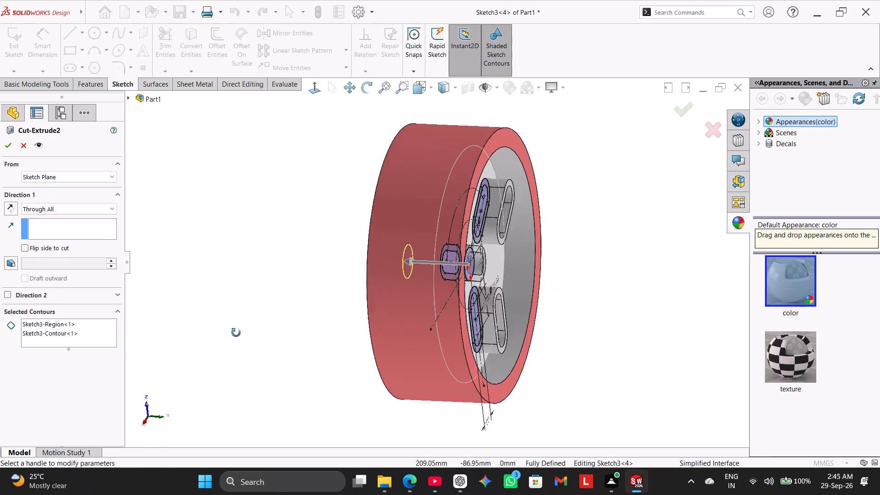
middle_drag(236, 333, 242, 361)
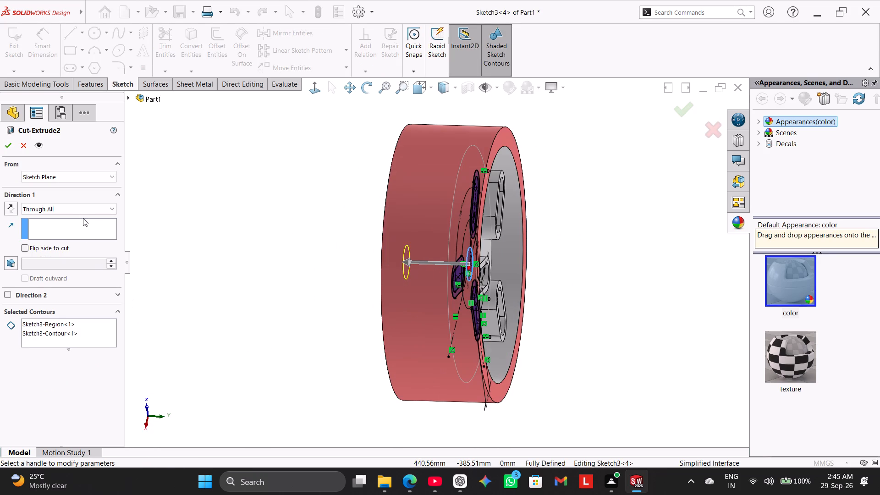
click(79, 209)
click(79, 226)
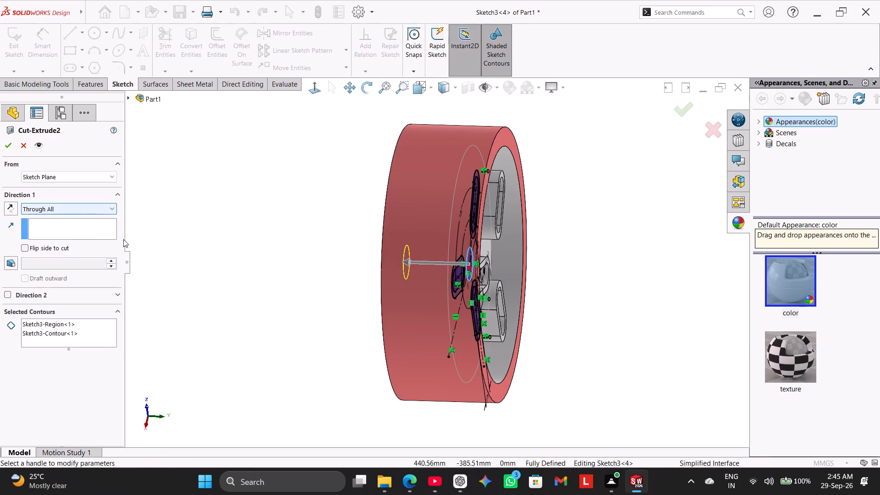
middle_drag(159, 253, 162, 294)
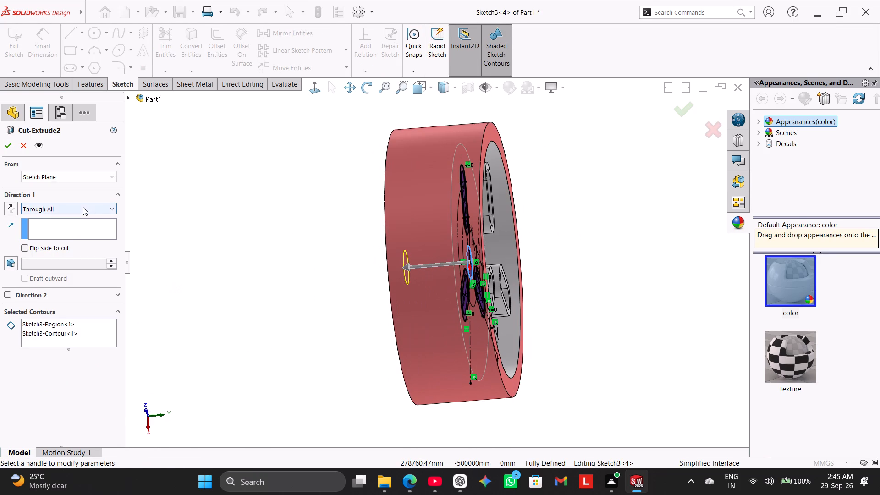
click(83, 207)
click(80, 216)
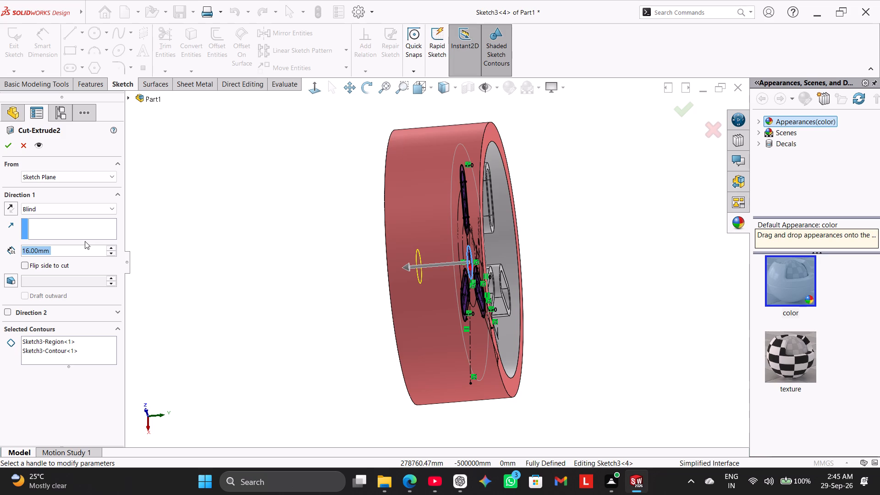
text(20)
key(Return)
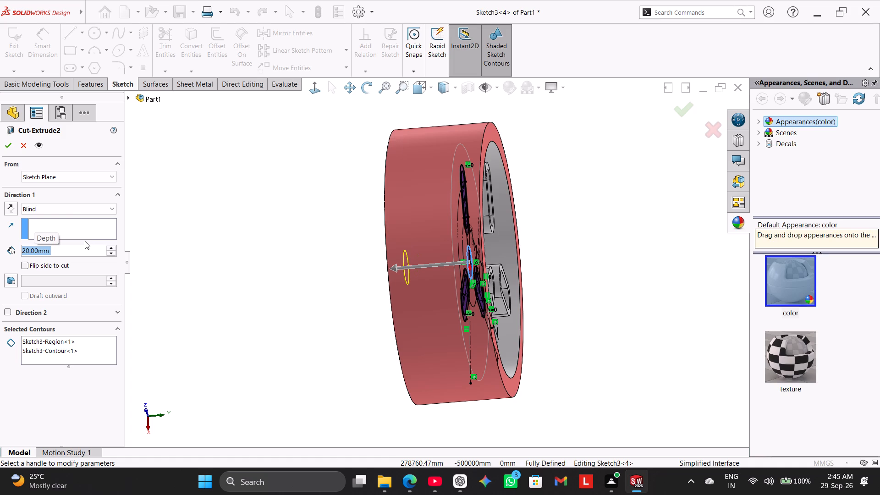
click(7, 146)
middle_drag(239, 273, 307, 286)
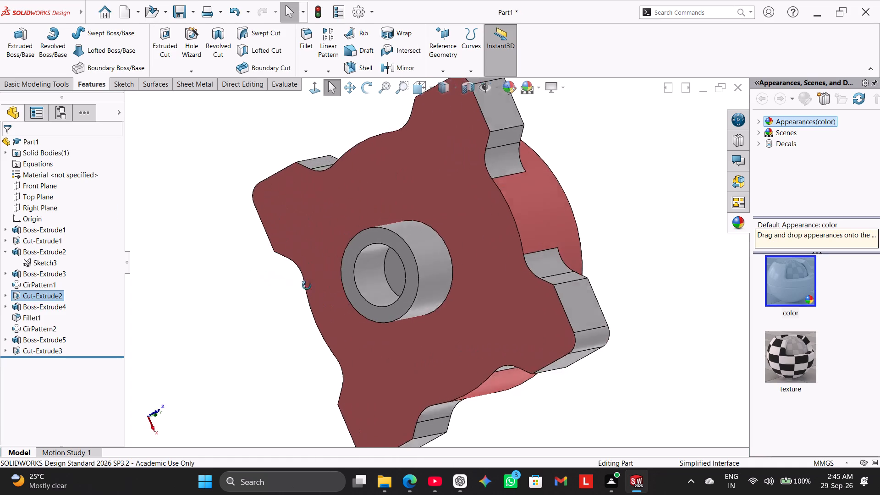
middle_drag(307, 286, 157, 311)
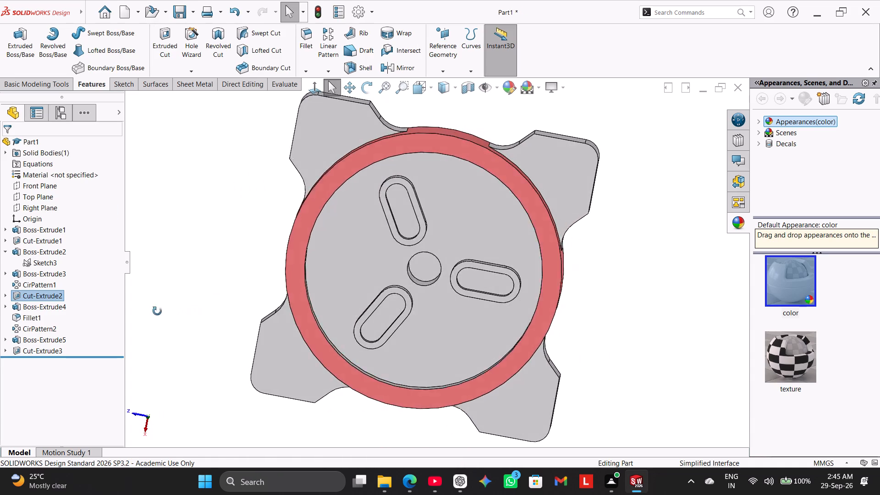
Delete the cut feature of the small central hole in the recess floor.
middle_drag(157, 311, 175, 307)
right_click(53, 296)
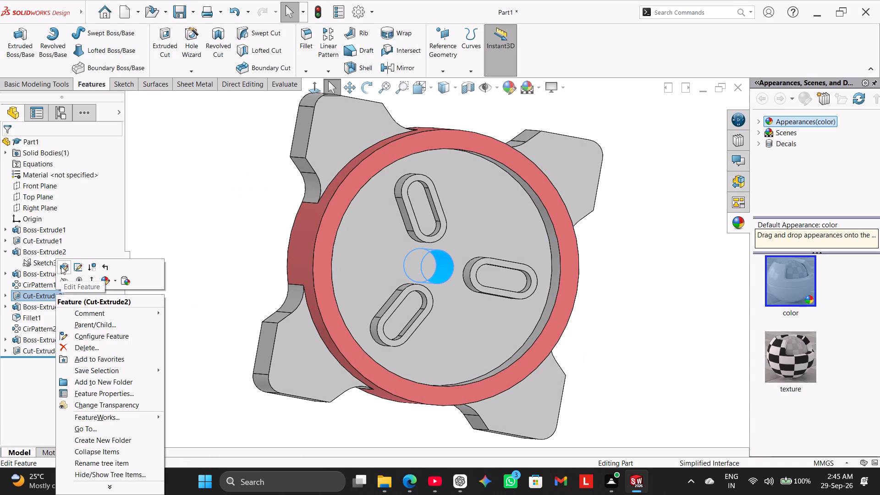
right_click(194, 191)
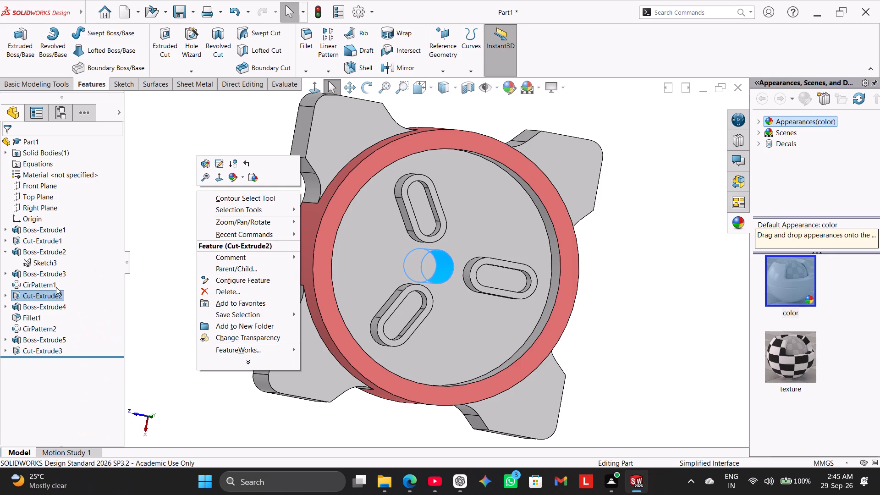
right_click(54, 291)
click(90, 346)
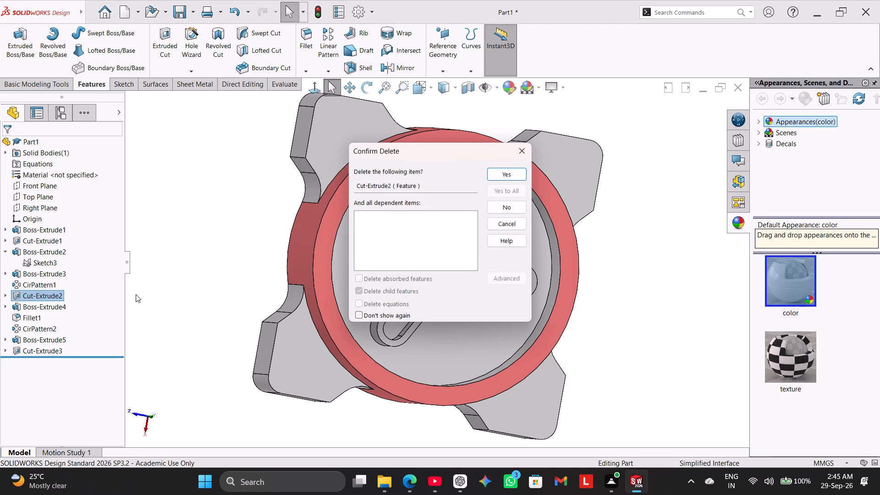
drag(498, 178, 492, 178)
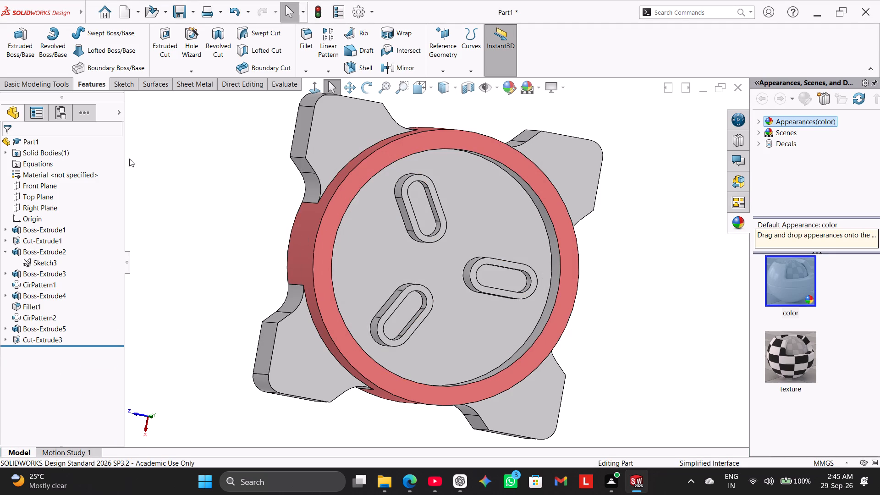
Cut-extrude only the small central circle contour of Sketch3 with the Through All end condition.
click(166, 52)
click(131, 96)
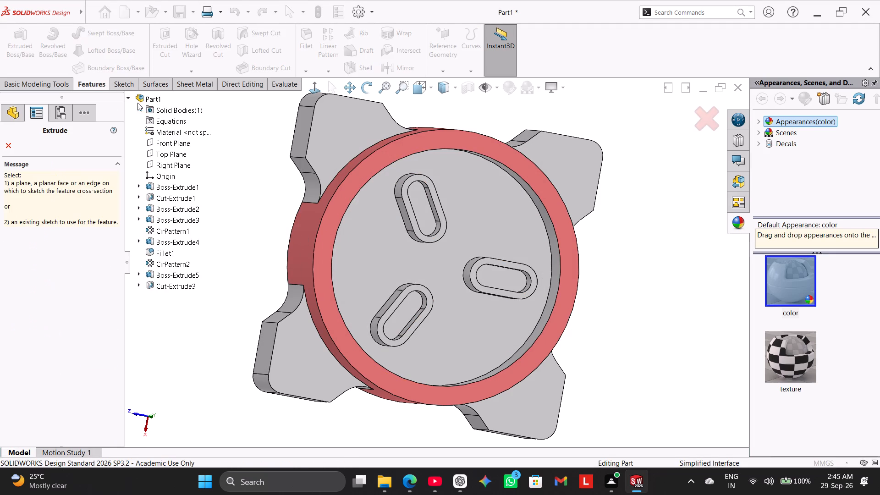
click(138, 209)
click(157, 219)
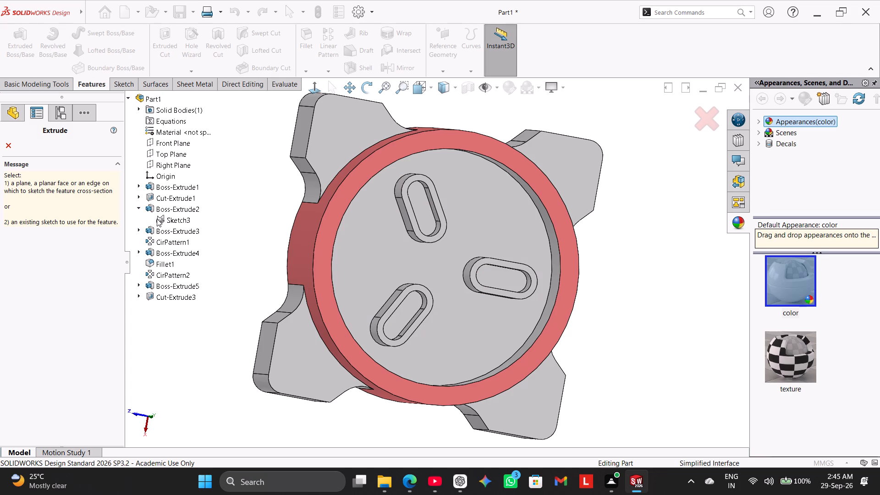
click(160, 219)
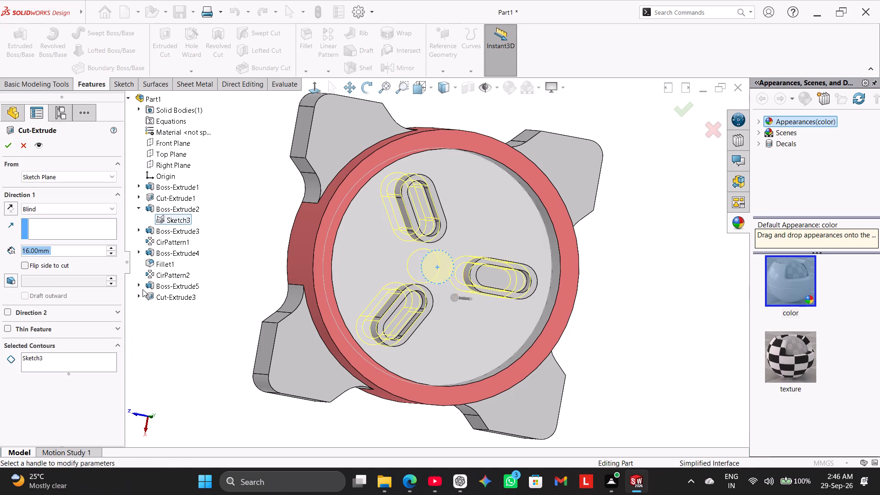
right_click(73, 360)
click(99, 363)
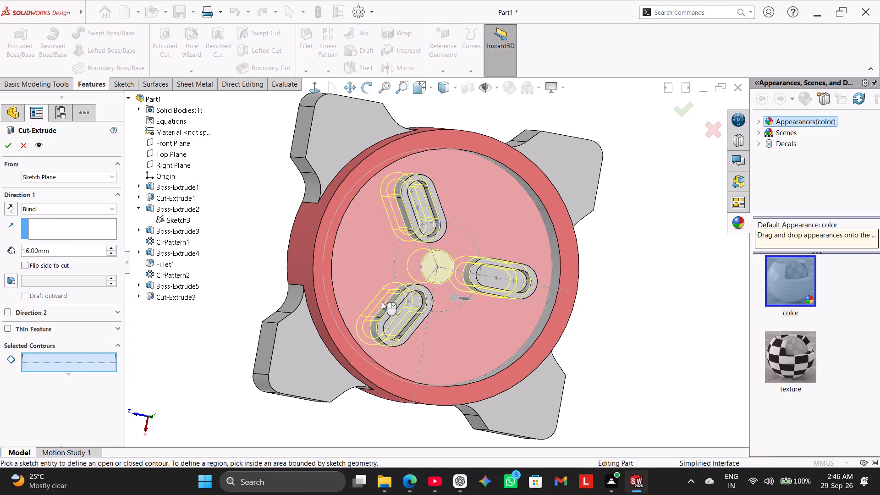
click(421, 273)
middle_drag(209, 280, 252, 288)
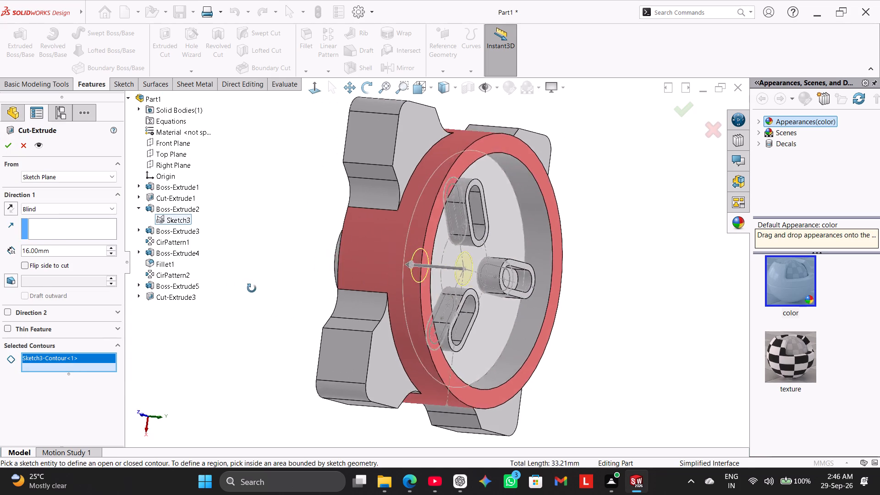
middle_drag(252, 288, 275, 304)
click(69, 212)
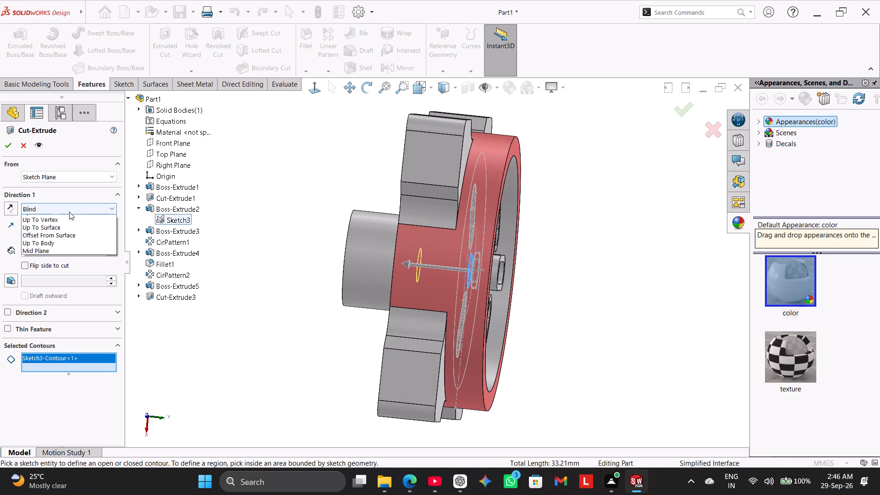
click(63, 225)
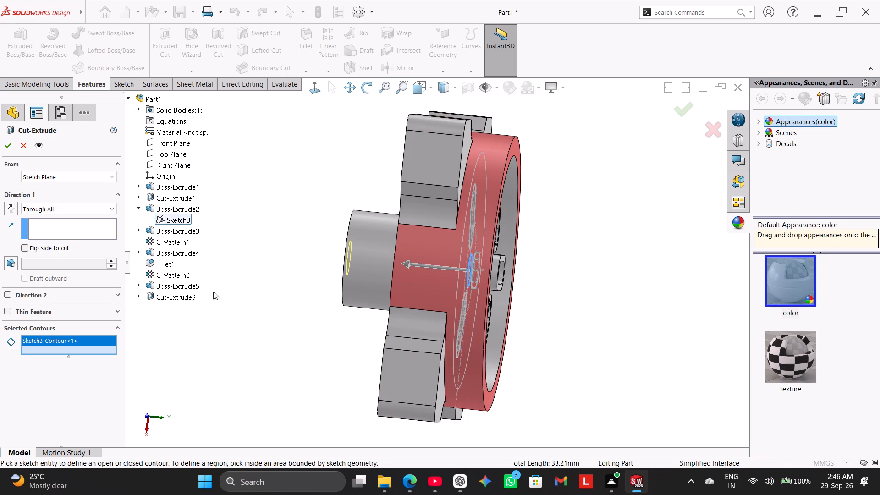
click(7, 148)
Examine the central bore from below and in a temporary section view through the Front Plane.
middle_drag(196, 274, 223, 289)
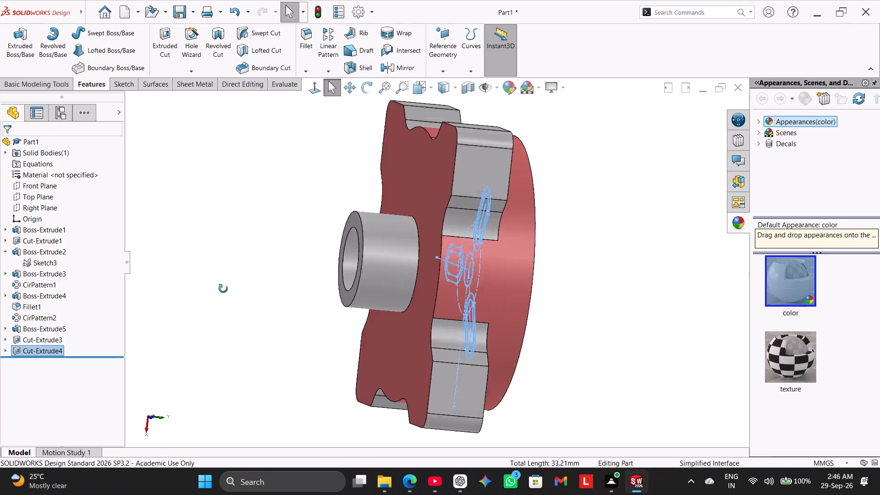
middle_drag(223, 289, 265, 304)
click(214, 264)
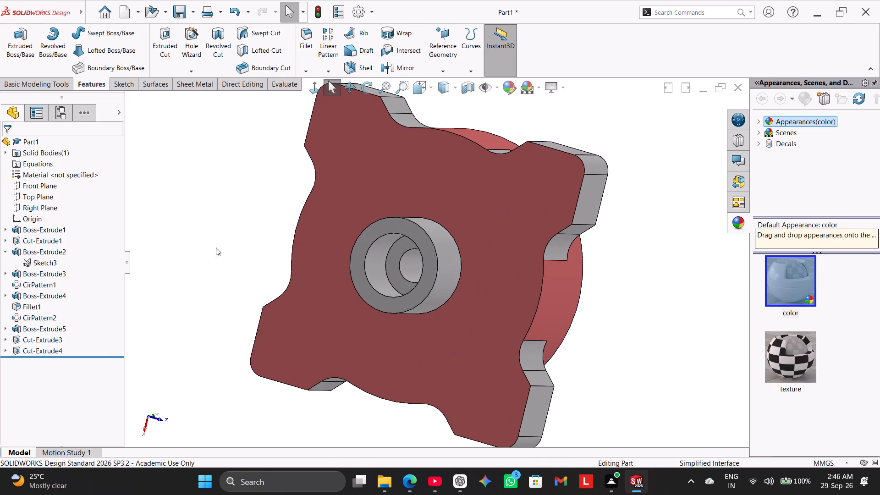
middle_drag(223, 209, 160, 239)
right_drag(160, 239, 289, 175)
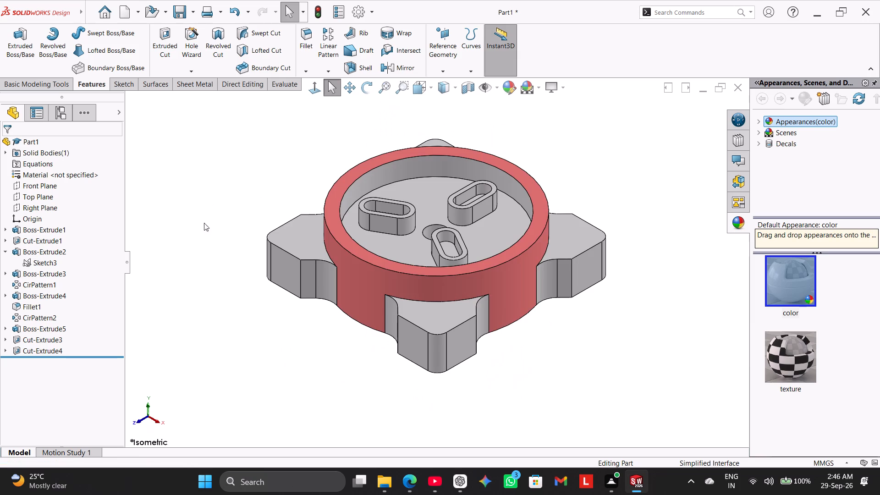
click(462, 90)
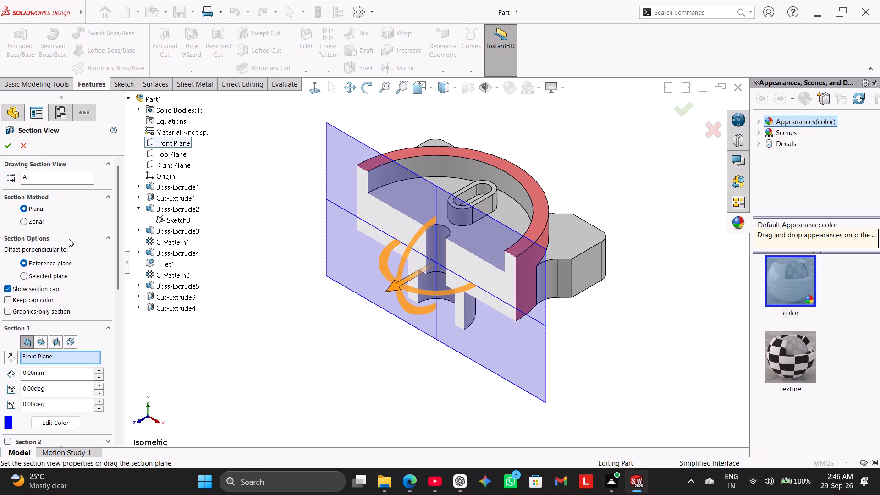
middle_drag(354, 345, 386, 287)
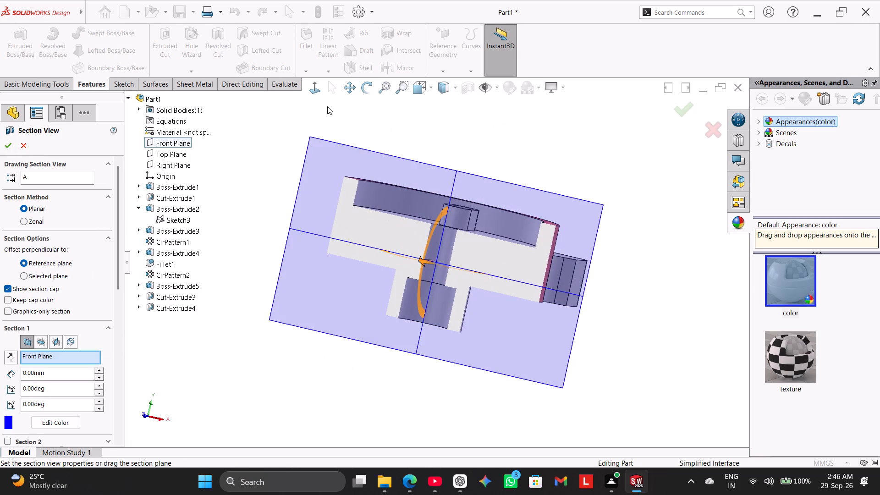
click(309, 93)
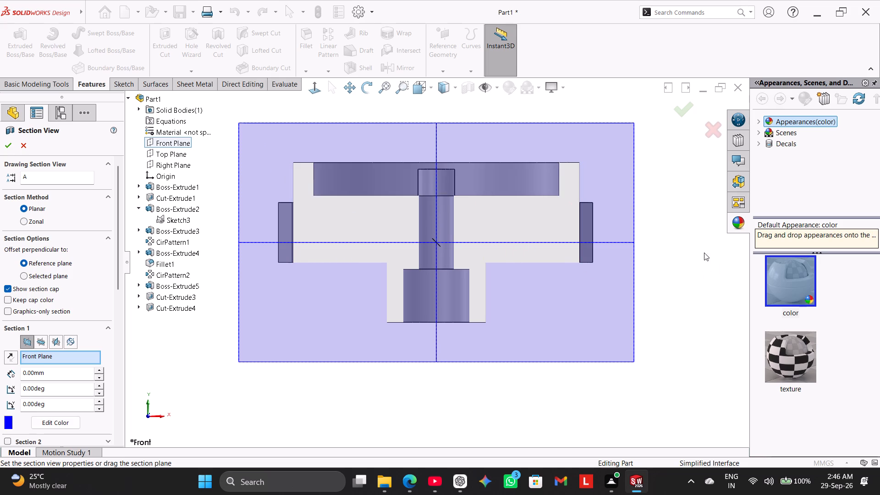
middle_drag(704, 253, 704, 217)
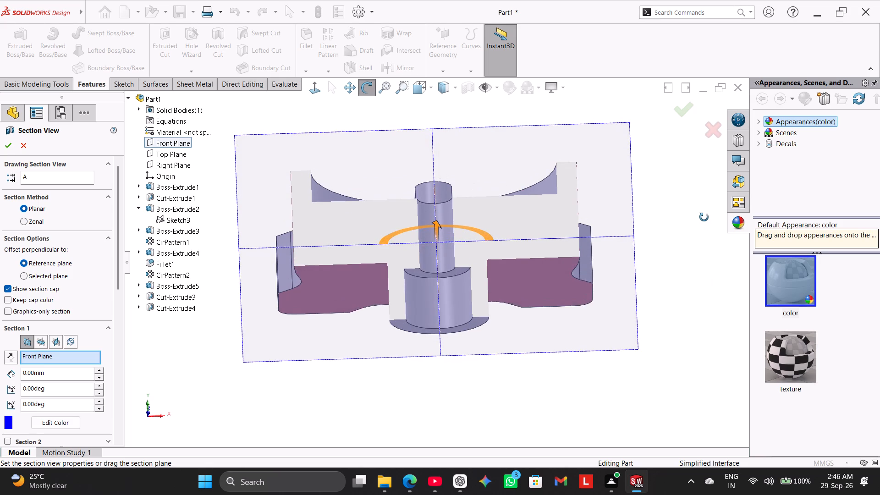
middle_drag(704, 217, 704, 222)
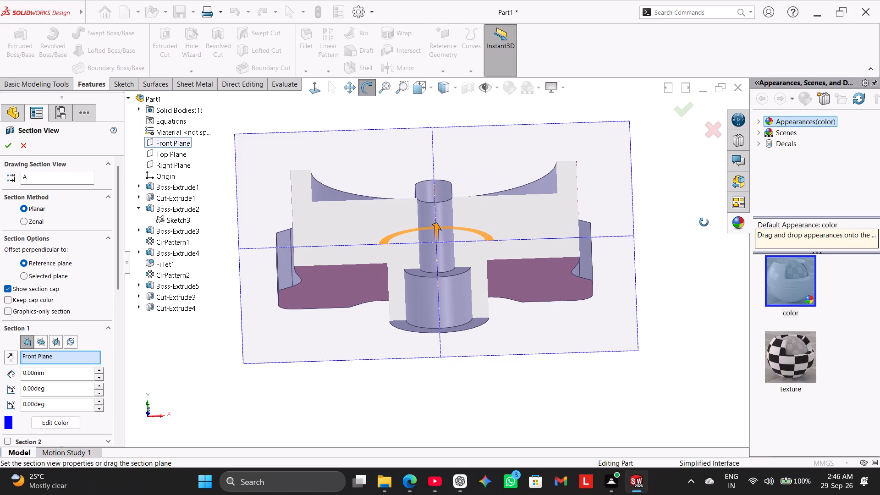
middle_drag(704, 222, 706, 260)
click(16, 143)
click(23, 143)
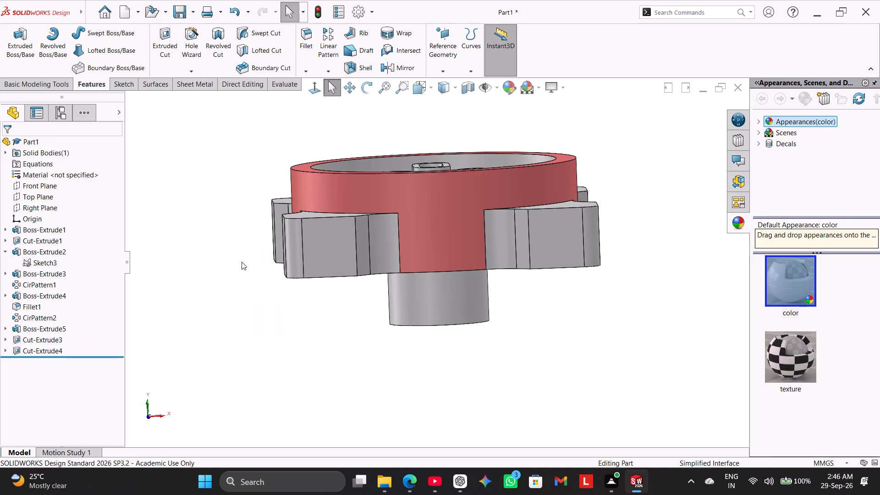
Chamfer the outer circular edge of the cylindrical boss's end face by 2 mm at 45 degrees.
right_drag(241, 262, 319, 185)
right_drag(162, 256, 304, 144)
middle_drag(224, 200, 315, 134)
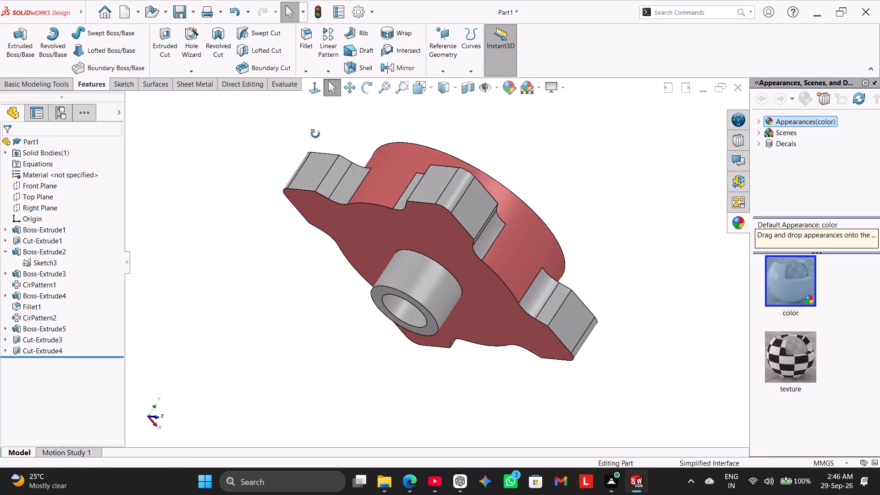
middle_drag(315, 134, 307, 127)
right_drag(253, 238, 335, 188)
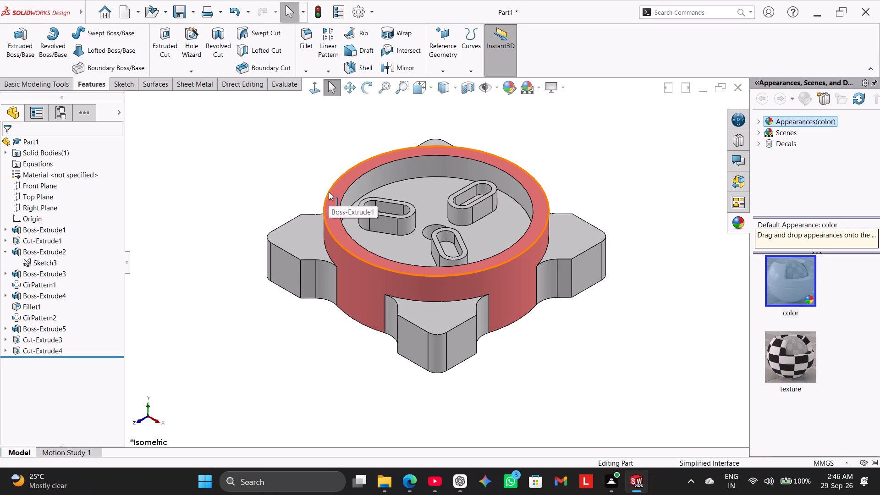
middle_drag(256, 212, 287, 133)
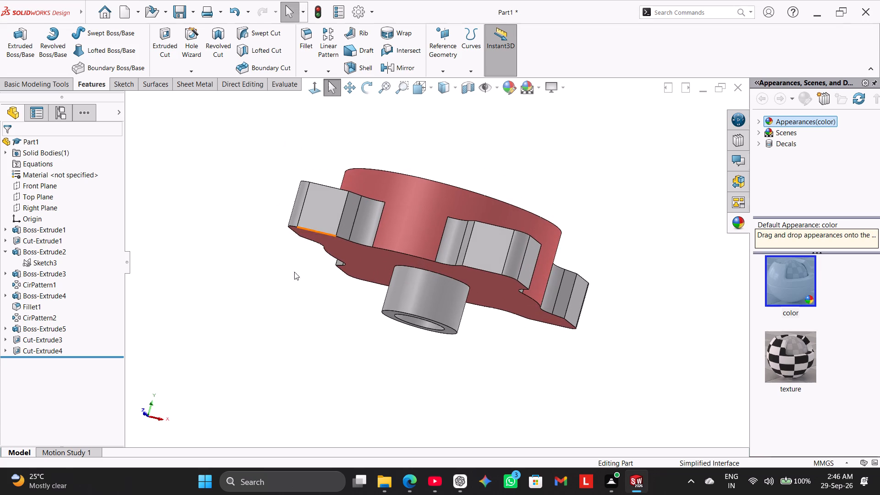
middle_drag(282, 314, 277, 239)
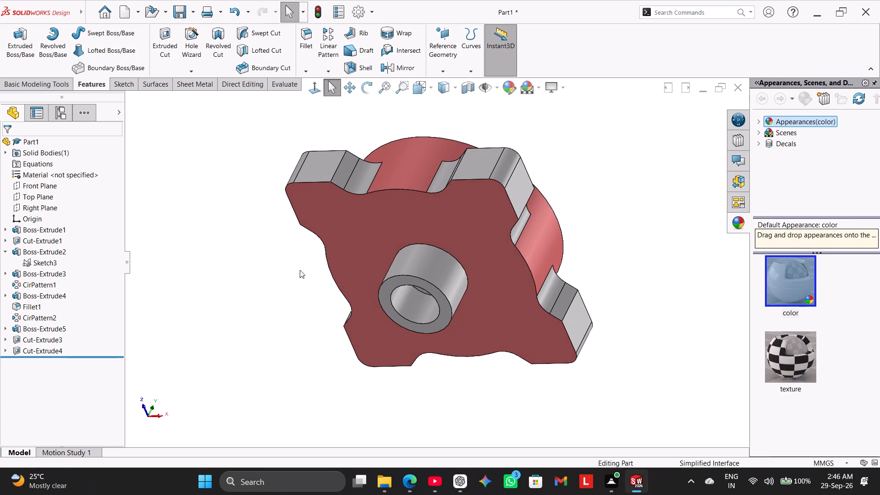
click(387, 279)
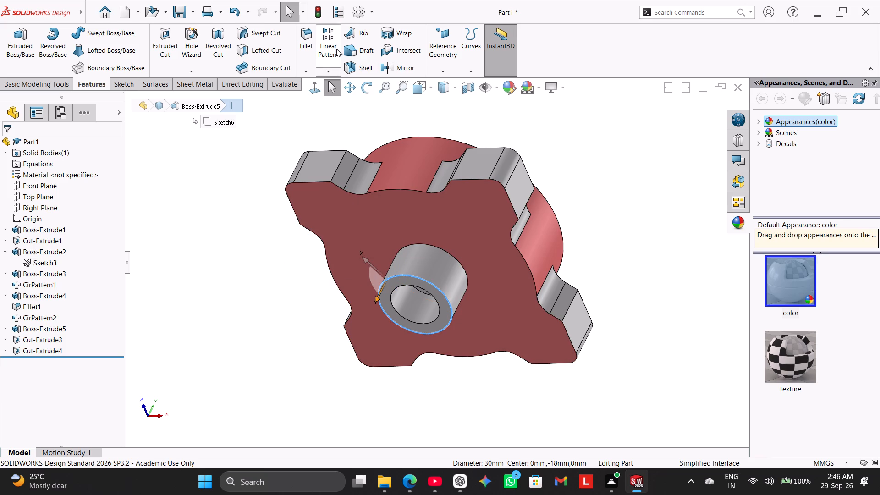
click(311, 71)
click(311, 98)
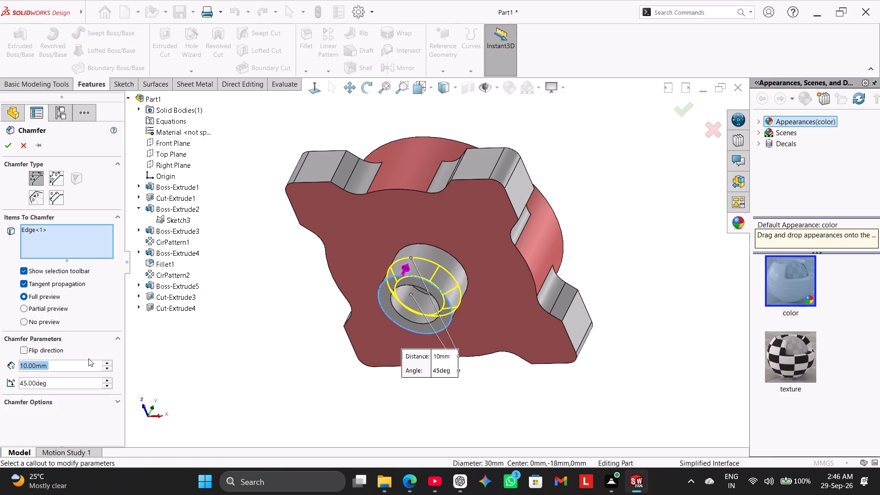
key(2)
key(Return)
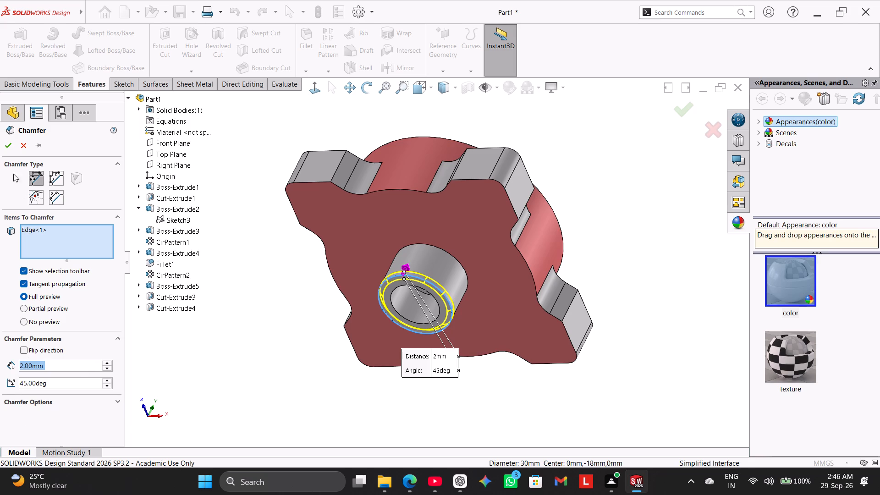
click(10, 145)
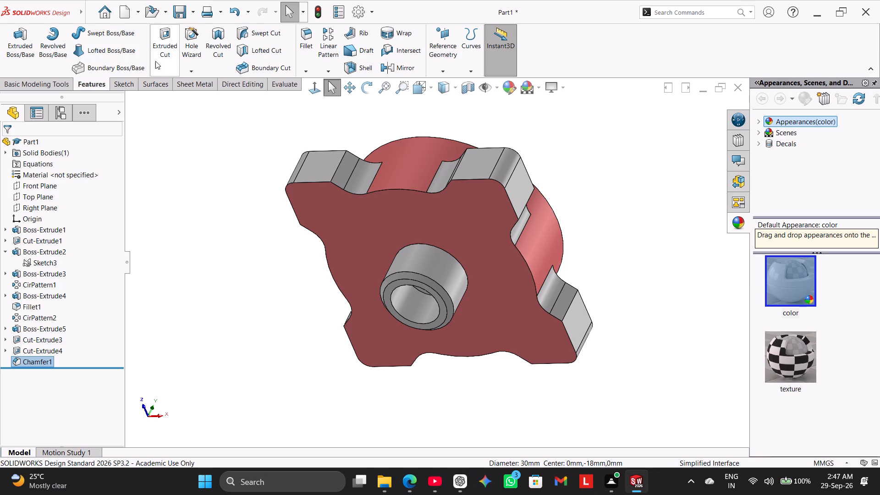
Start a Thread feature on the cylindrical boss's circular edge where the chamfer meets its outer wall.
click(187, 71)
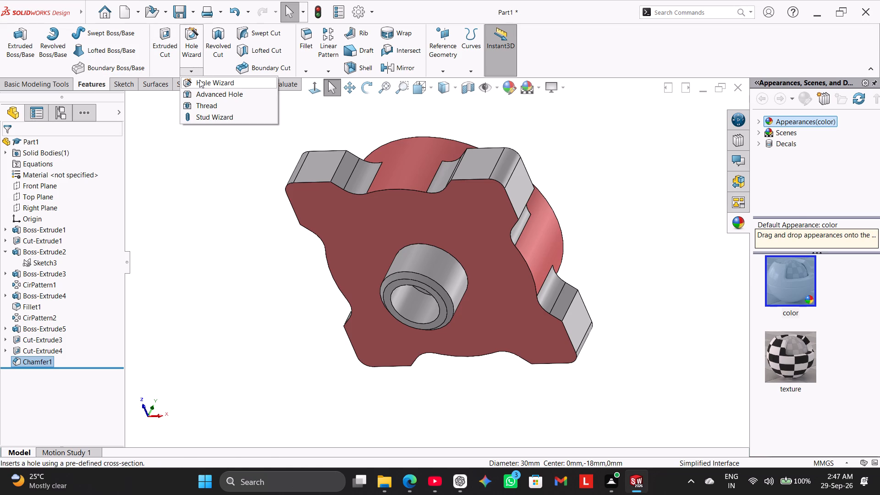
click(208, 107)
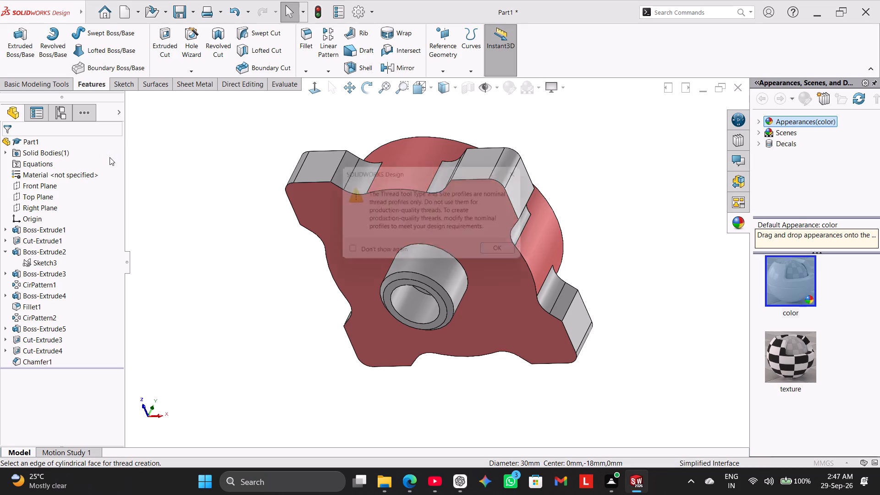
click(495, 255)
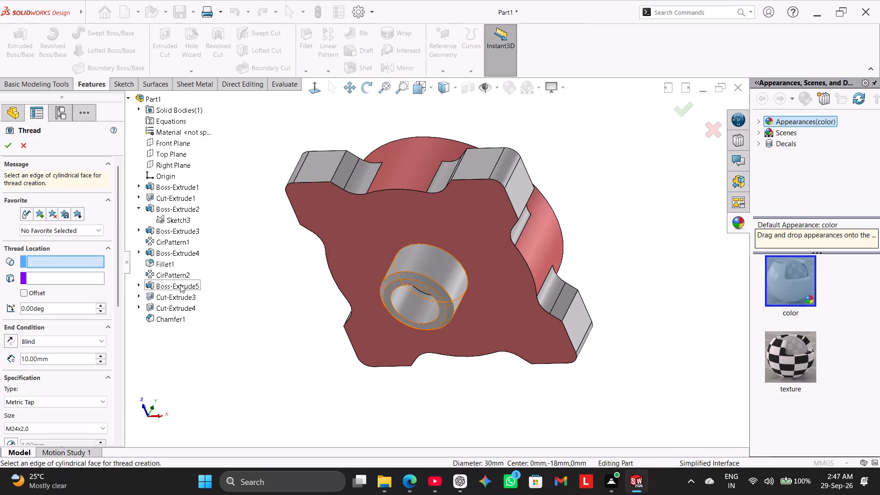
middle_drag(203, 321, 188, 293)
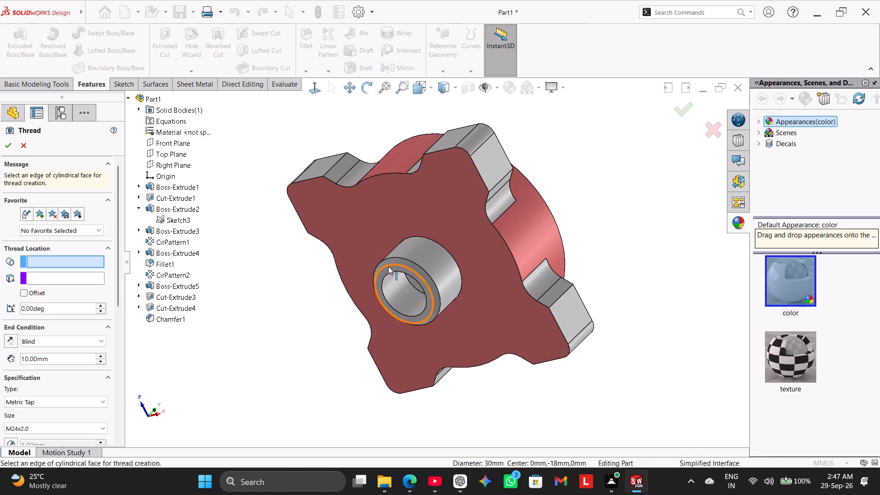
click(388, 266)
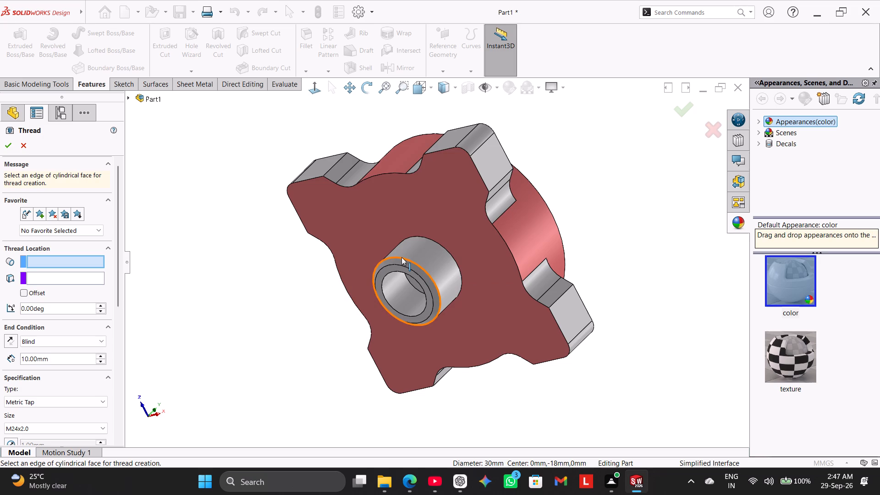
click(401, 257)
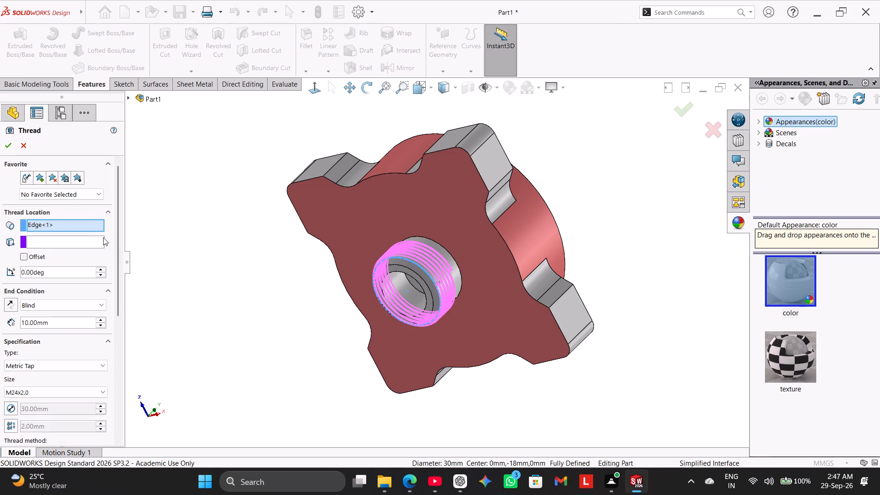
Start the thread from the boss's end face with a 2 mm offset in the reversed direction, outward from the face.
click(93, 239)
click(396, 268)
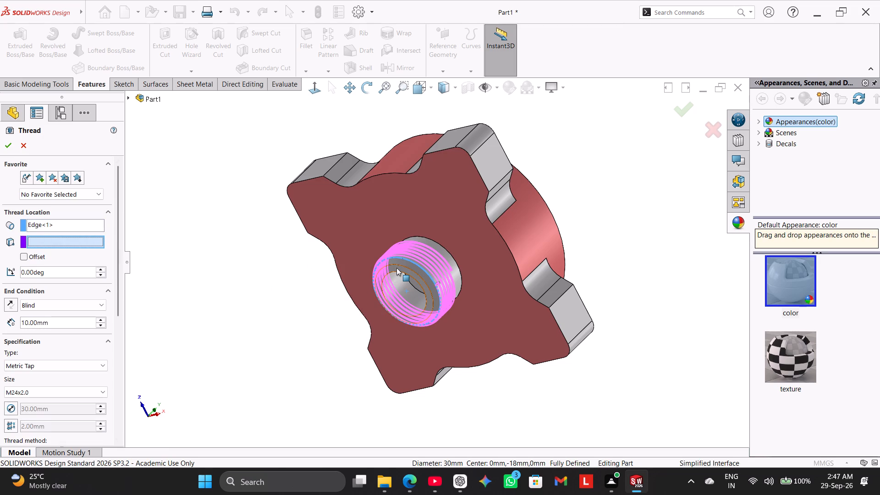
click(27, 255)
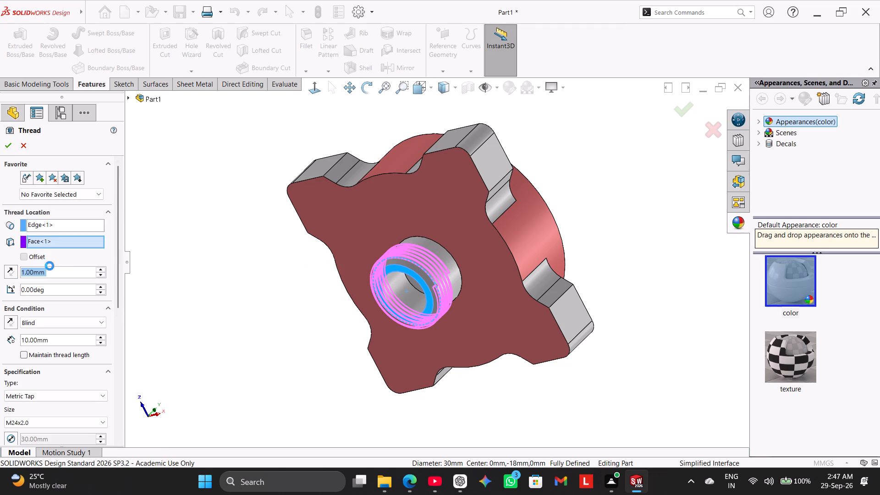
key(2)
key(Return)
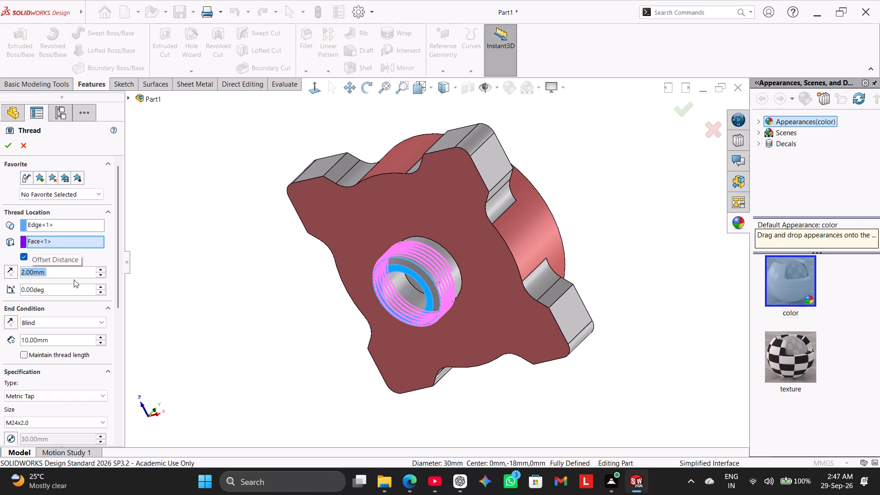
middle_drag(202, 200, 179, 256)
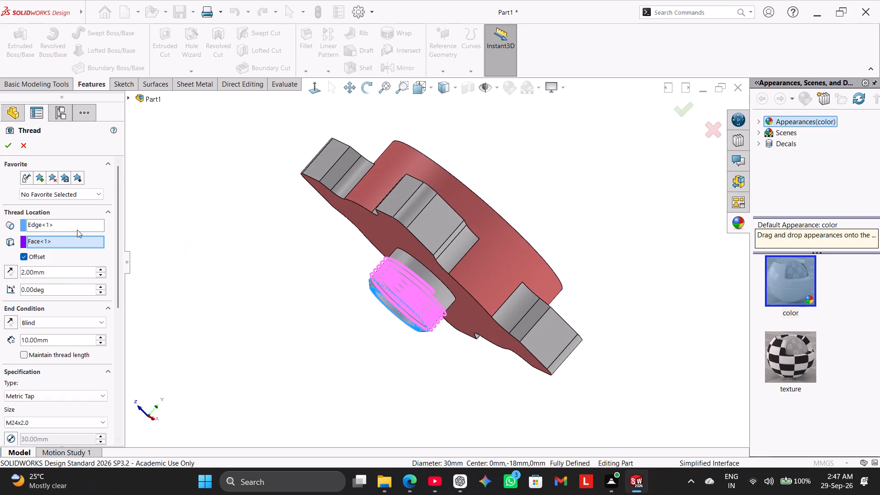
click(13, 270)
middle_drag(212, 331, 214, 287)
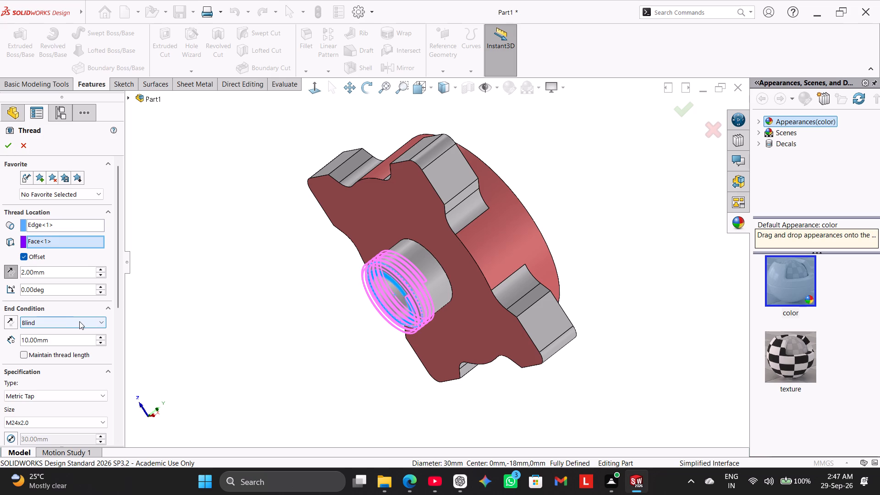
Give the thread a blind depth of 15 mm and enable Maintain thread length.
click(79, 321)
click(79, 323)
triple_click(73, 335)
text(15)
key(Return)
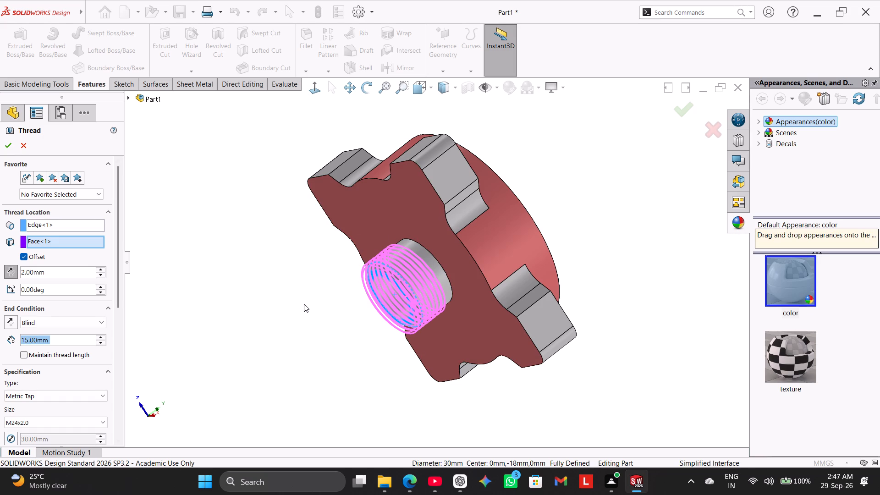
middle_drag(304, 304, 280, 295)
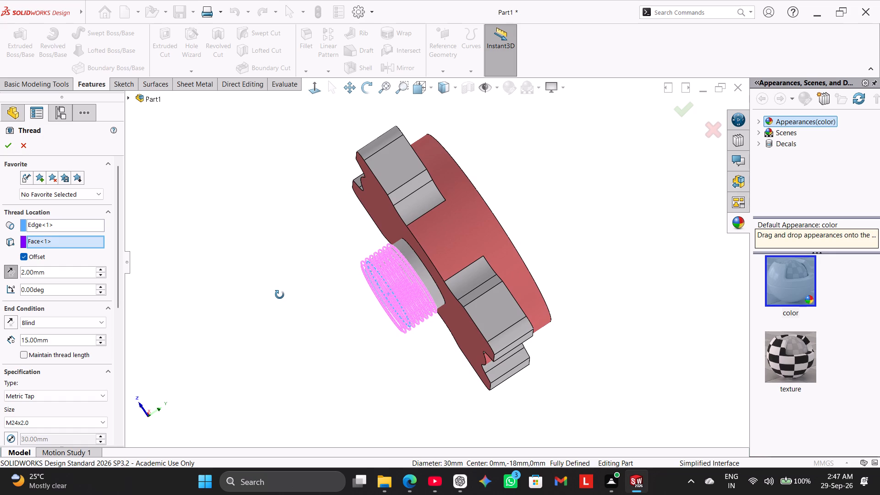
middle_drag(280, 295, 280, 295)
middle_drag(282, 286, 287, 237)
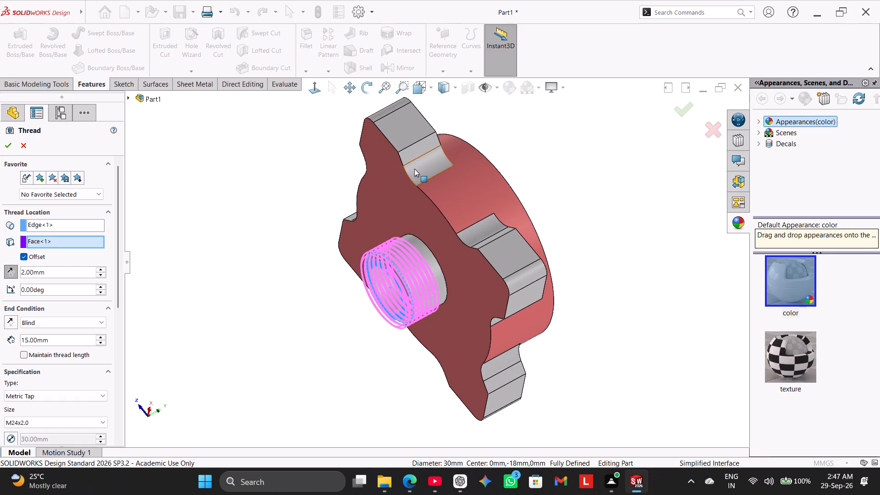
right_click(124, 319)
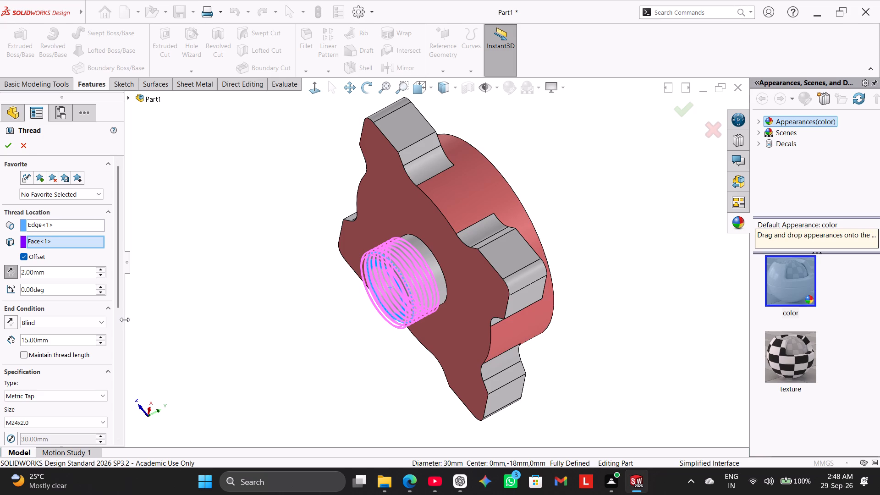
right_click(125, 319)
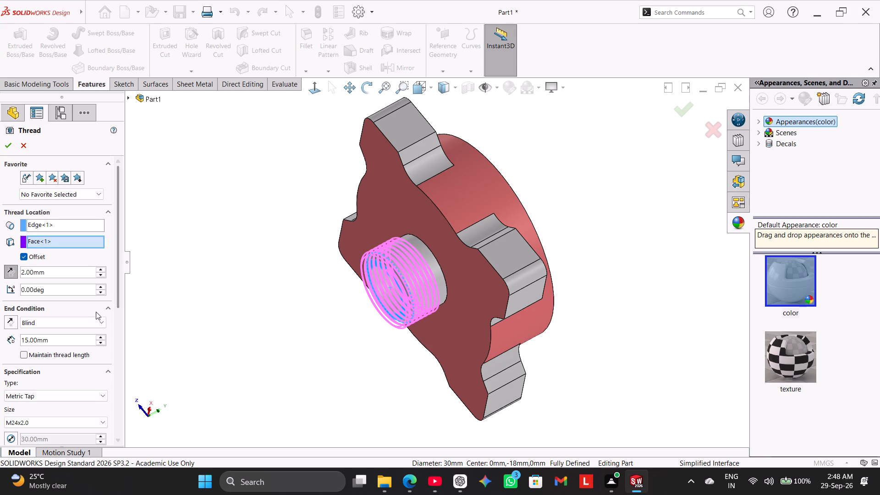
click(27, 354)
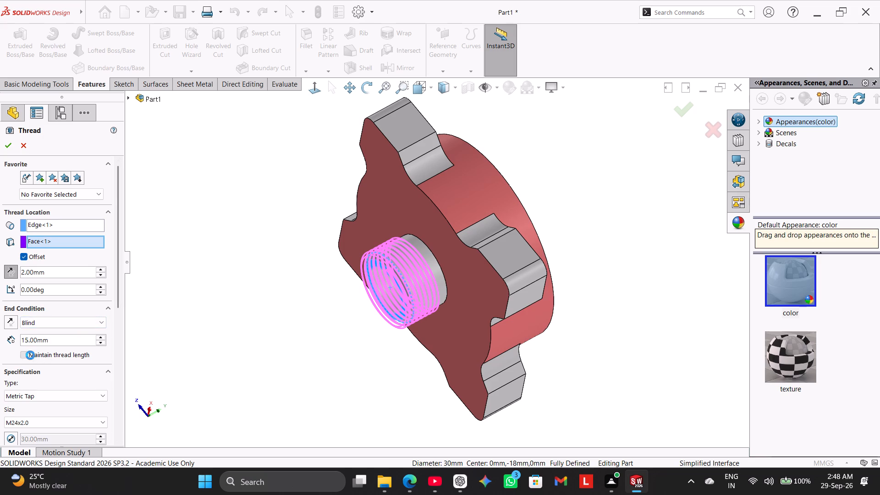
Set the Metric Tap thread size to M30x2.0.
drag(118, 288, 115, 318)
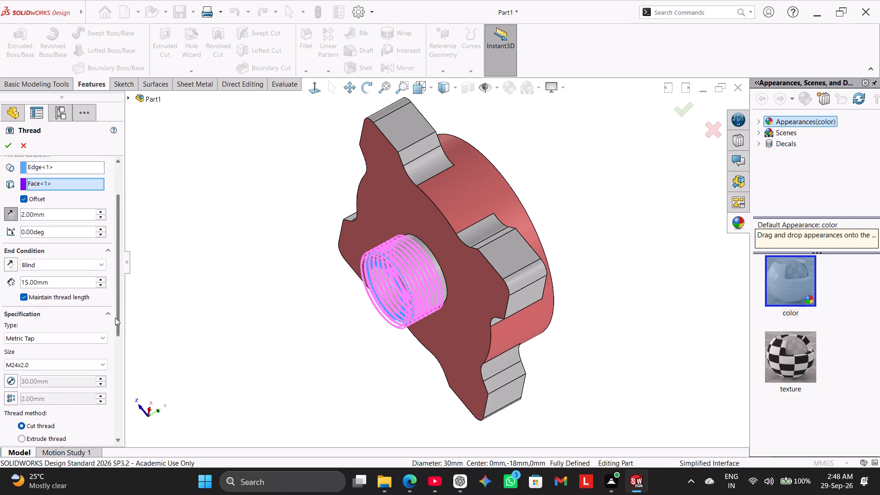
drag(115, 318, 114, 319)
click(68, 355)
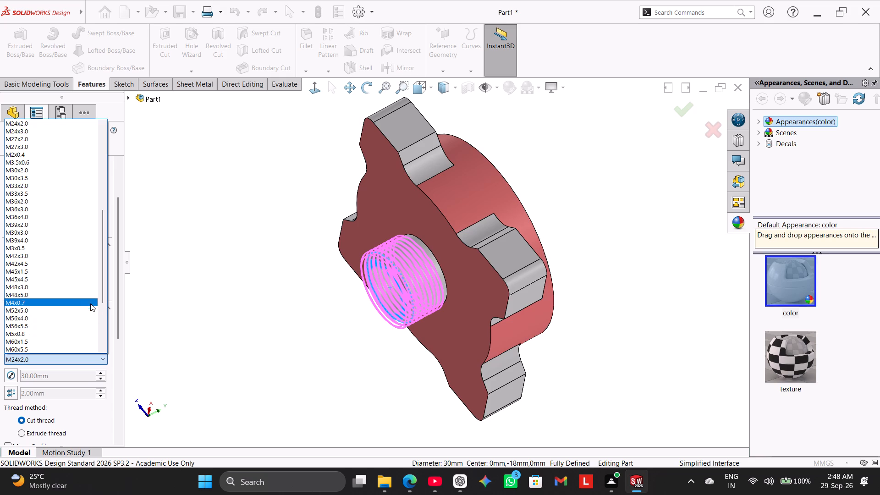
click(68, 169)
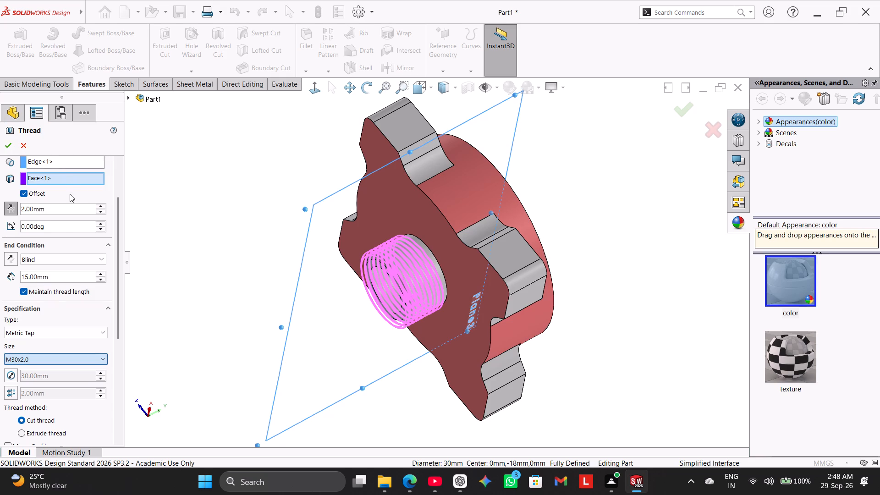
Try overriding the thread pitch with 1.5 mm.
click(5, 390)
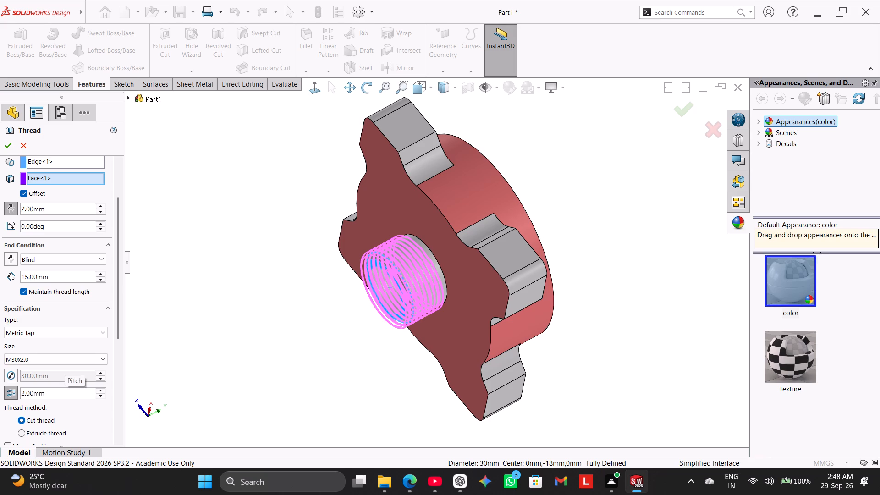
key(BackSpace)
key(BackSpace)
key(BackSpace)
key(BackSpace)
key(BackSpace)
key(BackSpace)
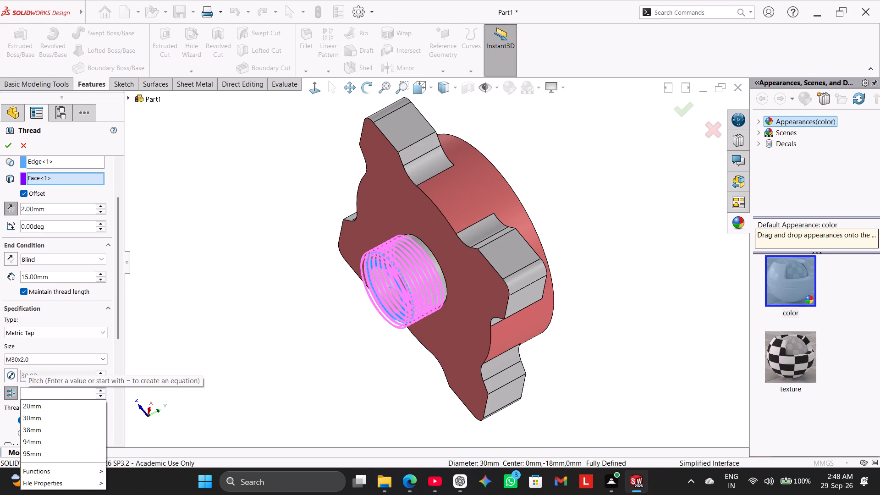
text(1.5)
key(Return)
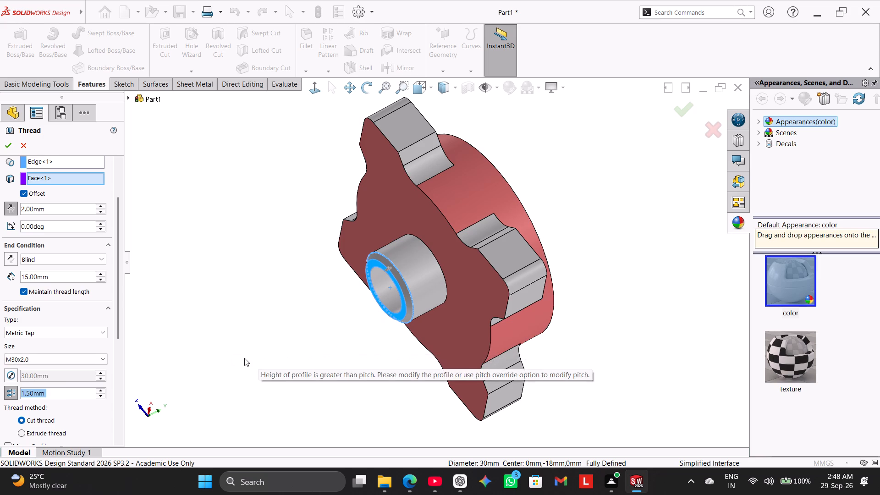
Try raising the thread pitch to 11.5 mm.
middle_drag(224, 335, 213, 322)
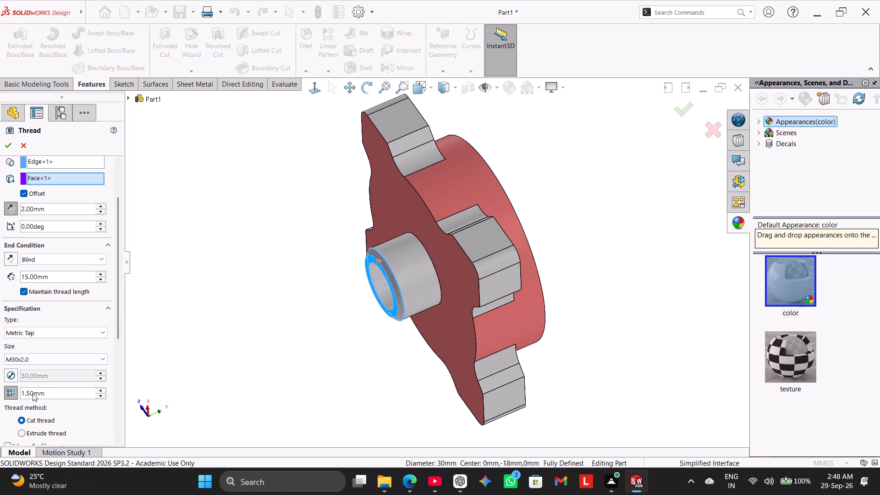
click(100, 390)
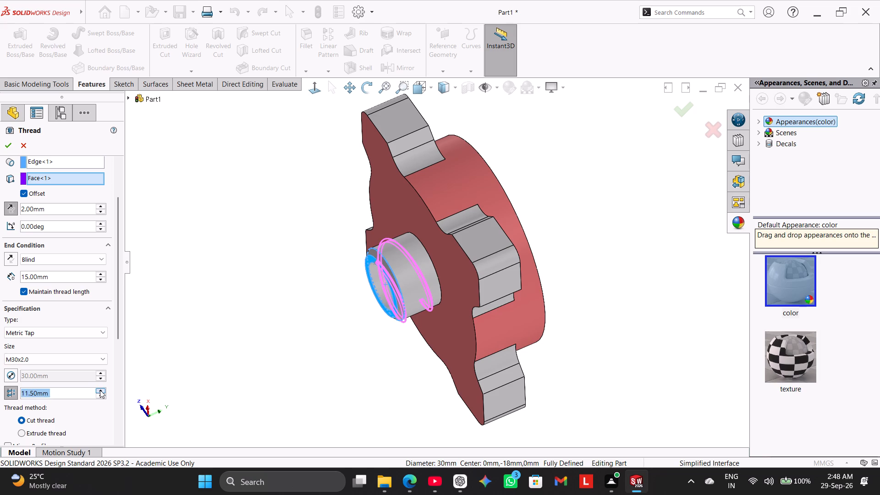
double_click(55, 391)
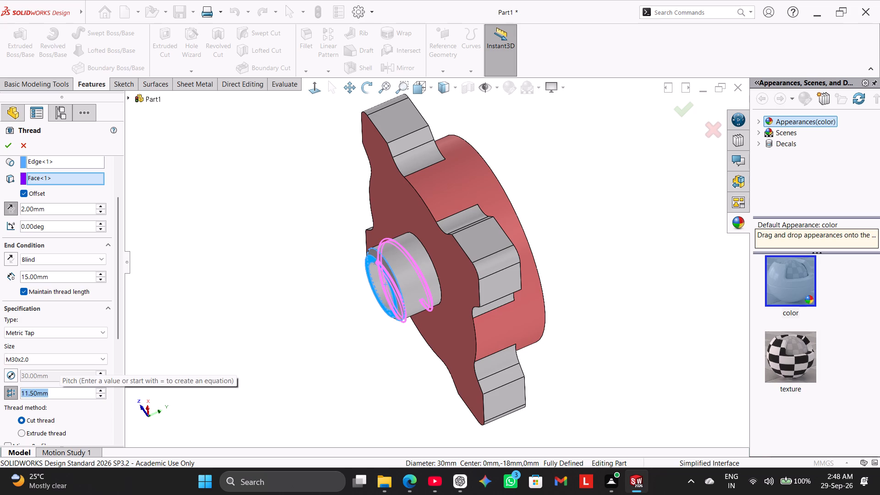
Enable the thread diameter override at 30 mm, reset the pitch override and set the pitch to 1.5 mm.
click(11, 376)
click(14, 394)
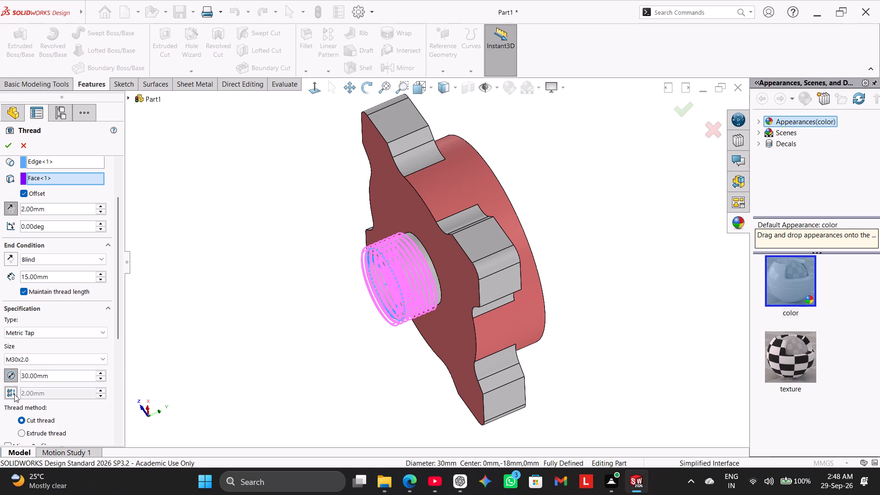
click(64, 394)
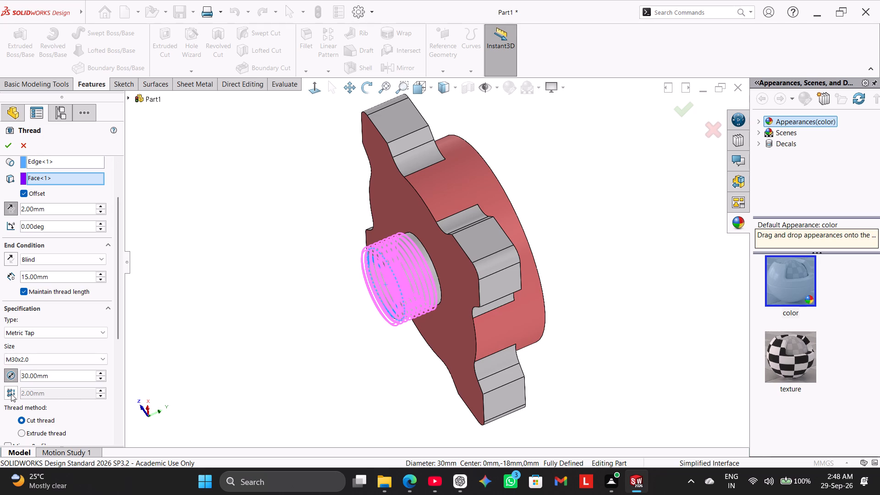
click(7, 394)
key(BackSpace)
key(BackSpace)
key(BackSpace)
key(BackSpace)
key(BackSpace)
key(BackSpace)
key(1)
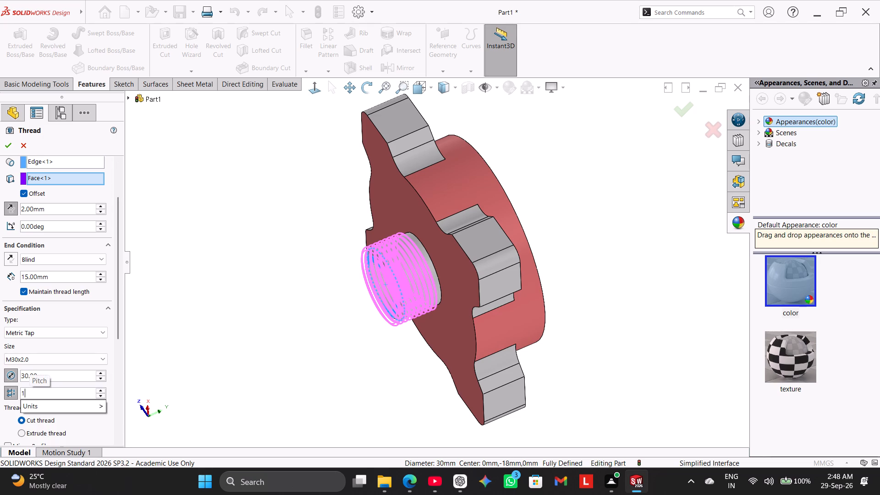
key(period)
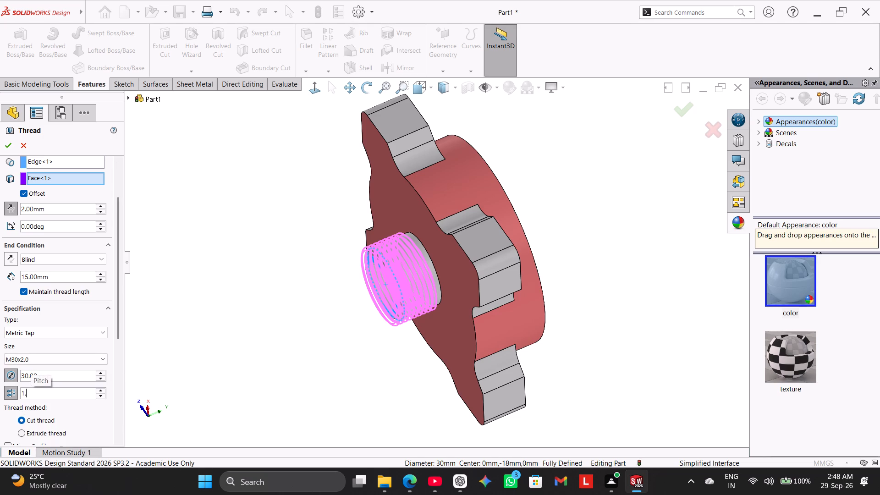
key(5)
key(Return)
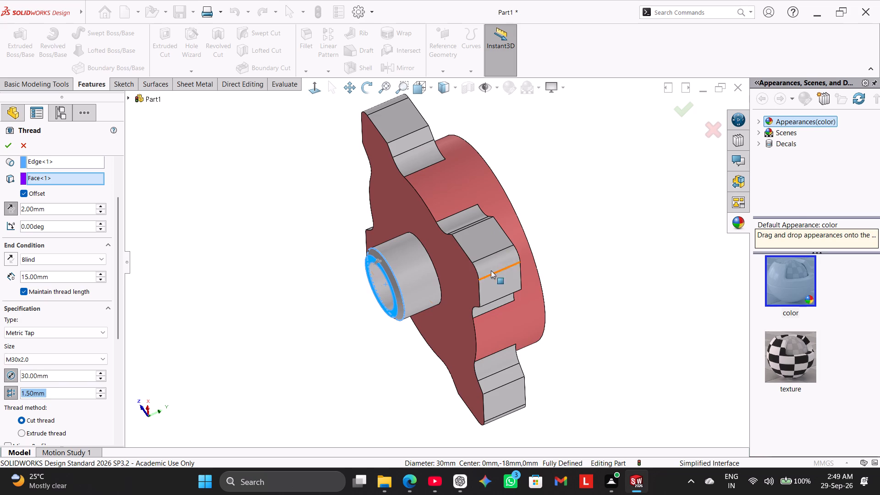
scroll(439, 264, down, 4)
scroll(292, 296, up, 3)
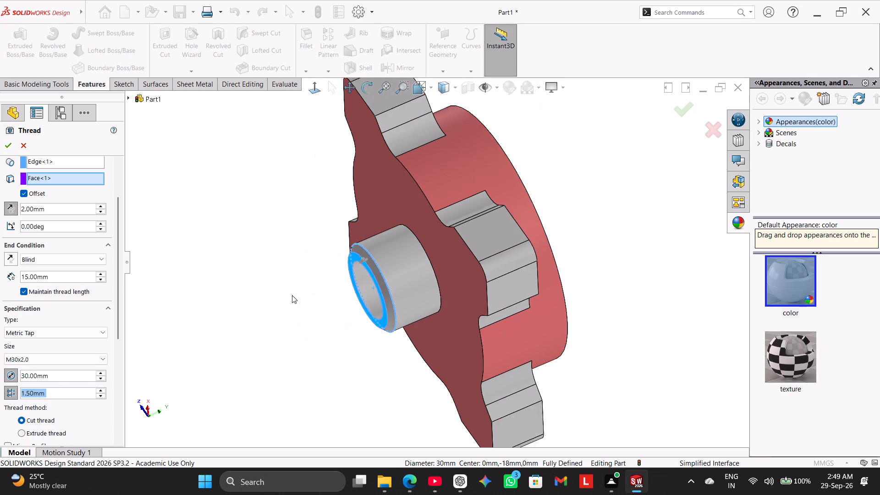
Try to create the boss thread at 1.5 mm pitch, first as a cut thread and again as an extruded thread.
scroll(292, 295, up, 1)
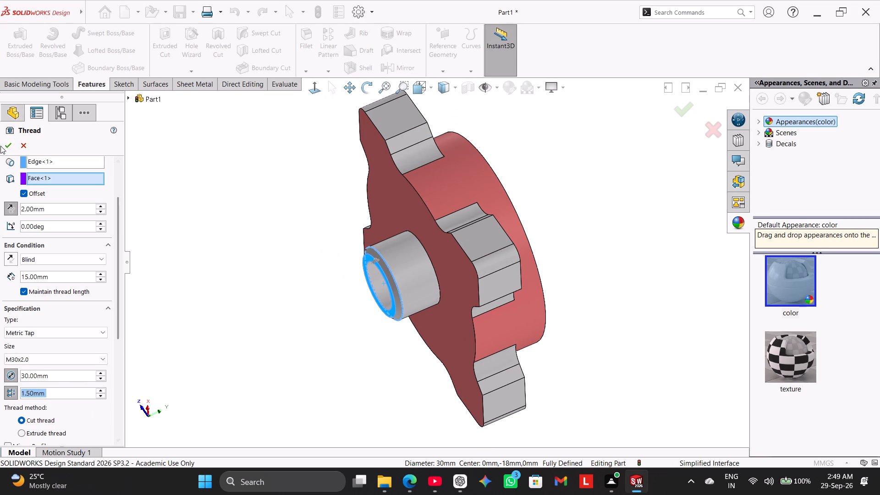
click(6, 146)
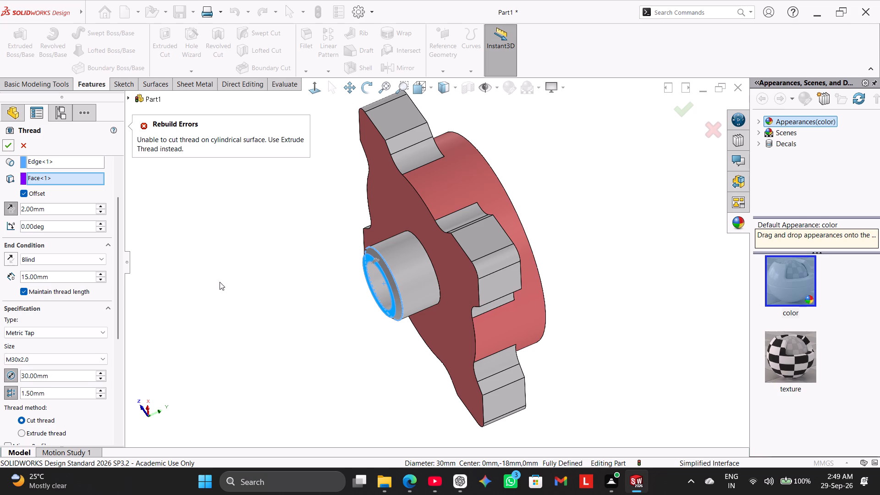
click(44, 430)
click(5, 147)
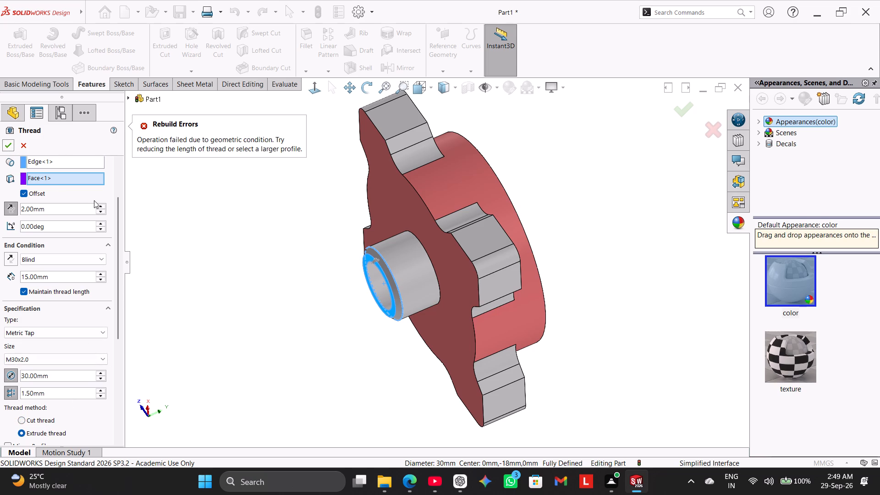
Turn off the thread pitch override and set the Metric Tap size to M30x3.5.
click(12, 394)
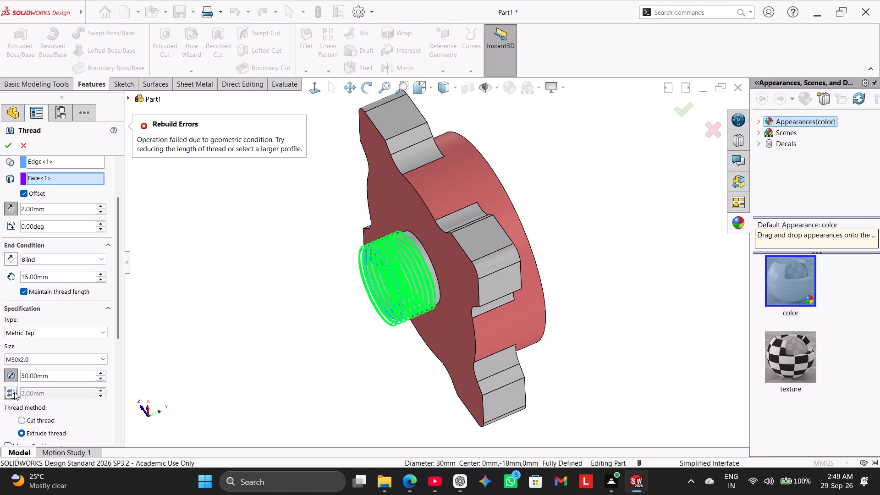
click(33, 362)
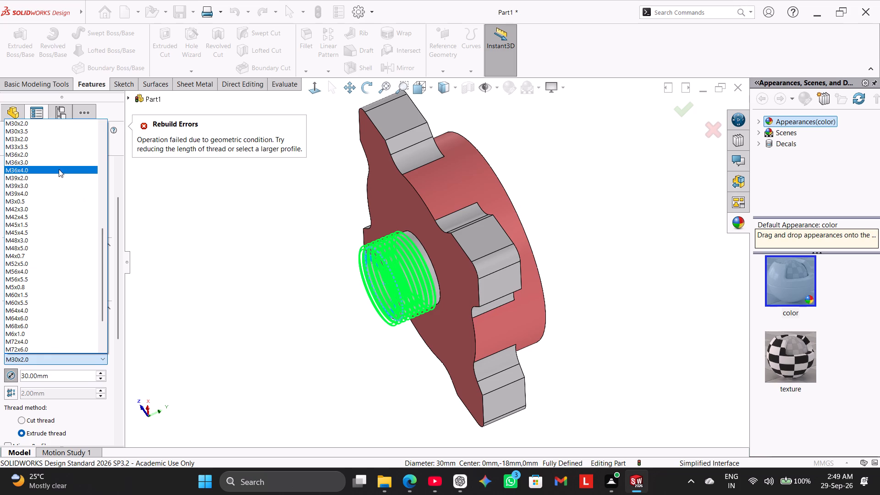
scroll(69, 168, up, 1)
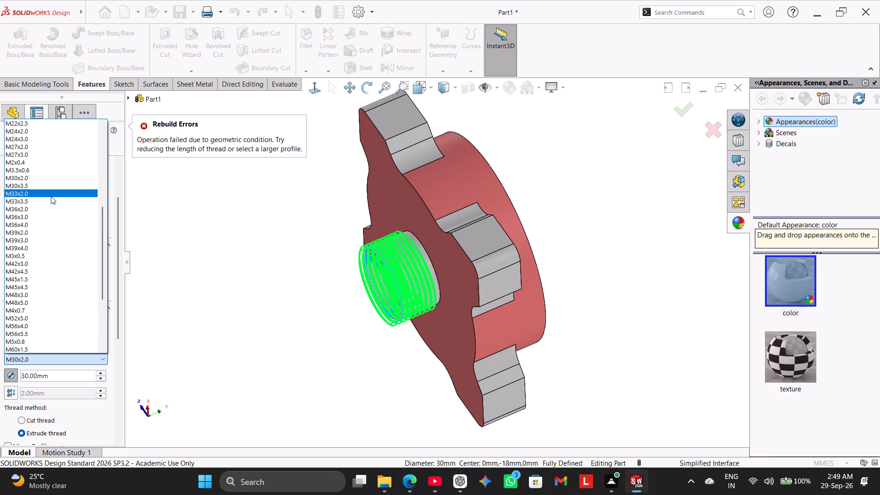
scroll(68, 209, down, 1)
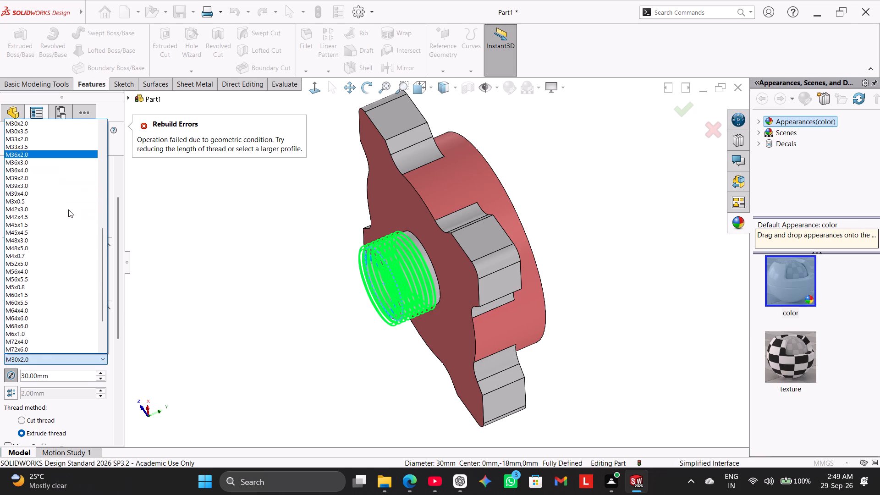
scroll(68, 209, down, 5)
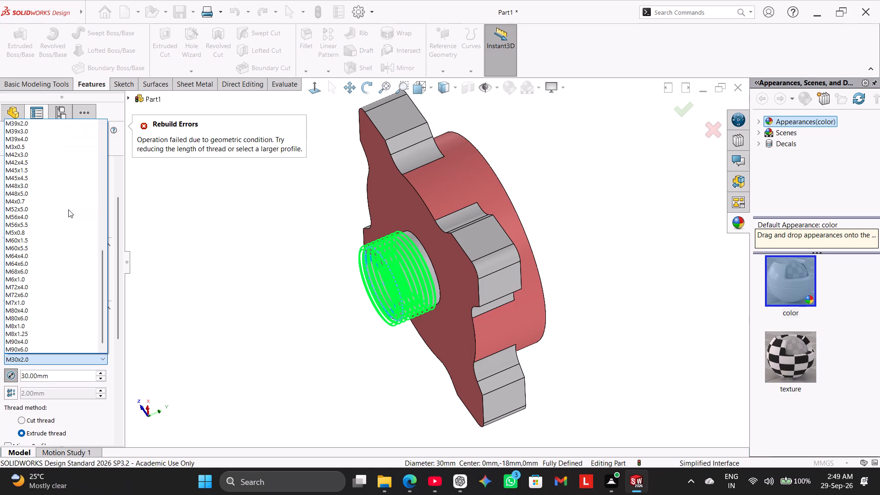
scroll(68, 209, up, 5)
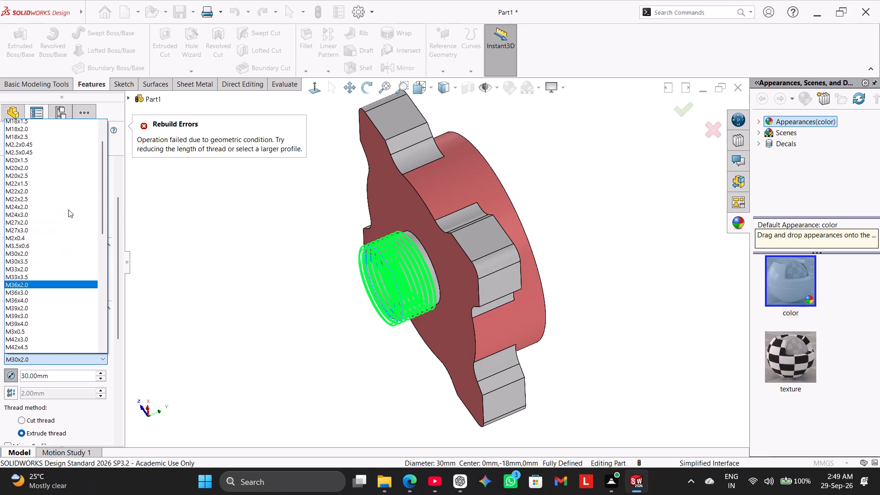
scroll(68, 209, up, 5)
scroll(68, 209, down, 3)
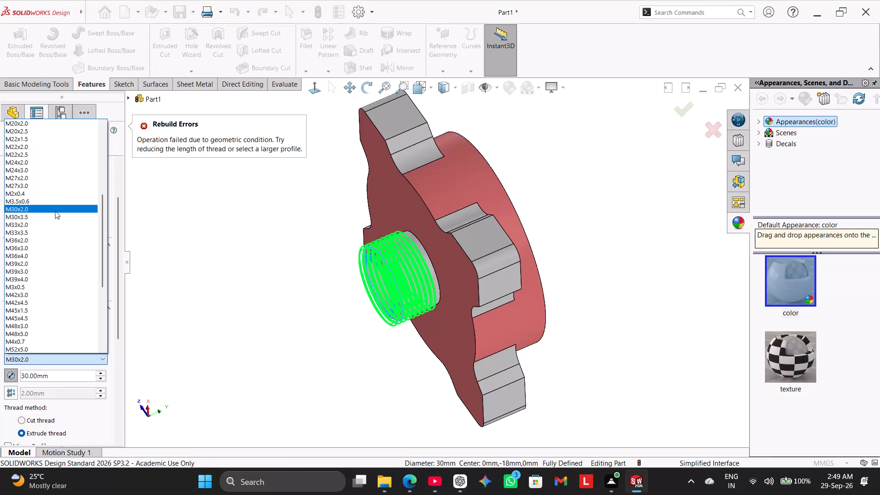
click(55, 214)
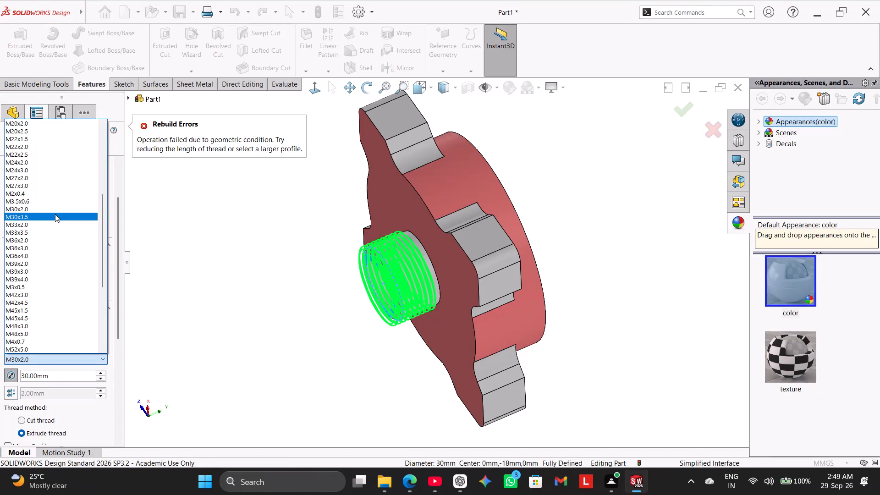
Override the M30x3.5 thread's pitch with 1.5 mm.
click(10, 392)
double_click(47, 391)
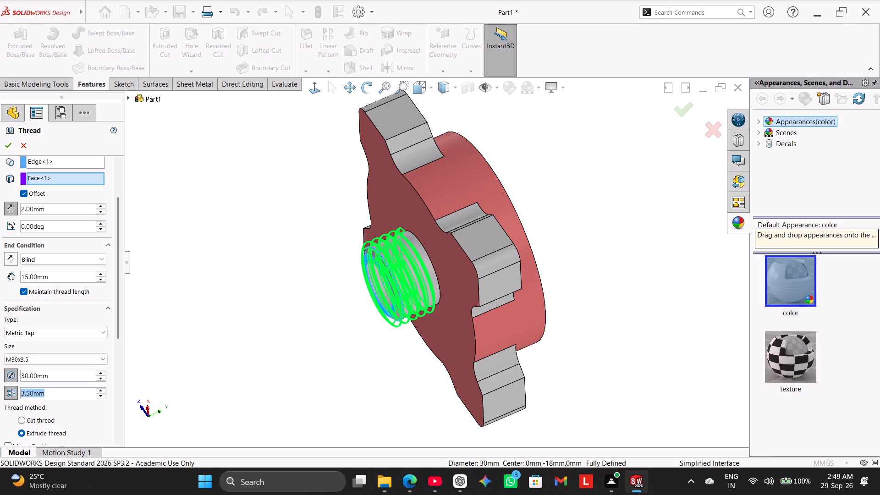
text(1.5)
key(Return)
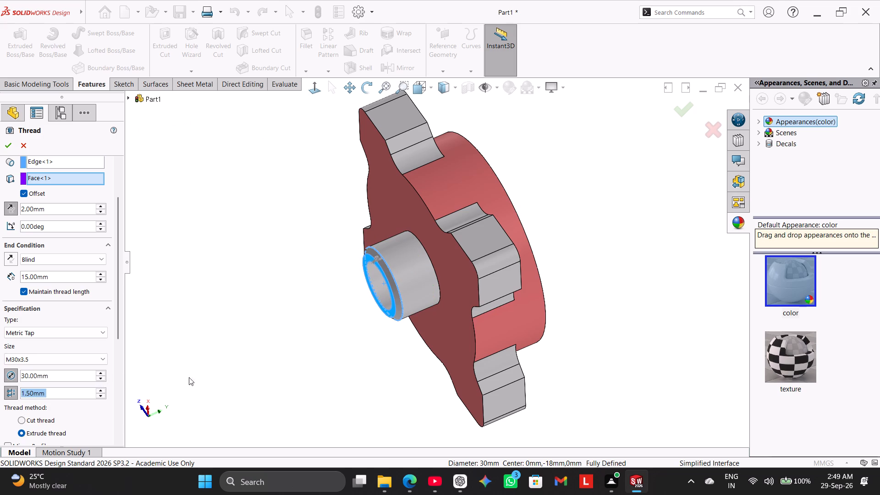
Set the thread size to M30x2.0 and turn off the pitch override.
click(77, 360)
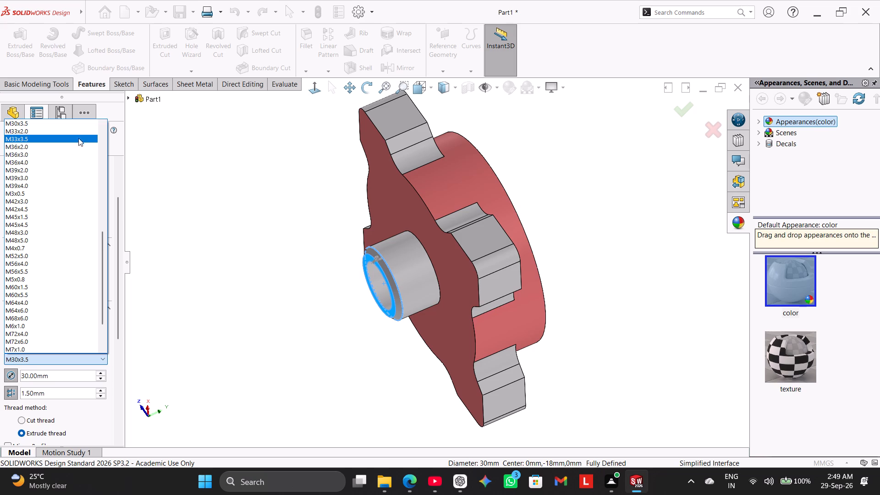
scroll(88, 132, up, 1)
click(82, 167)
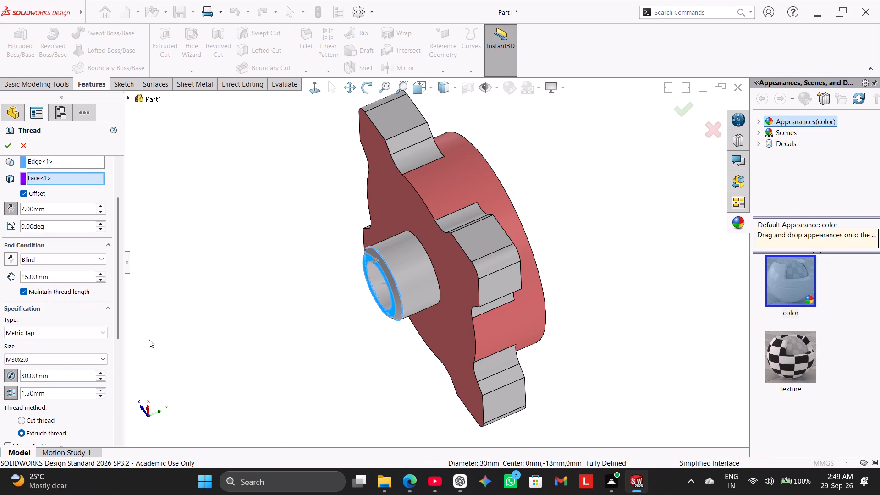
click(13, 390)
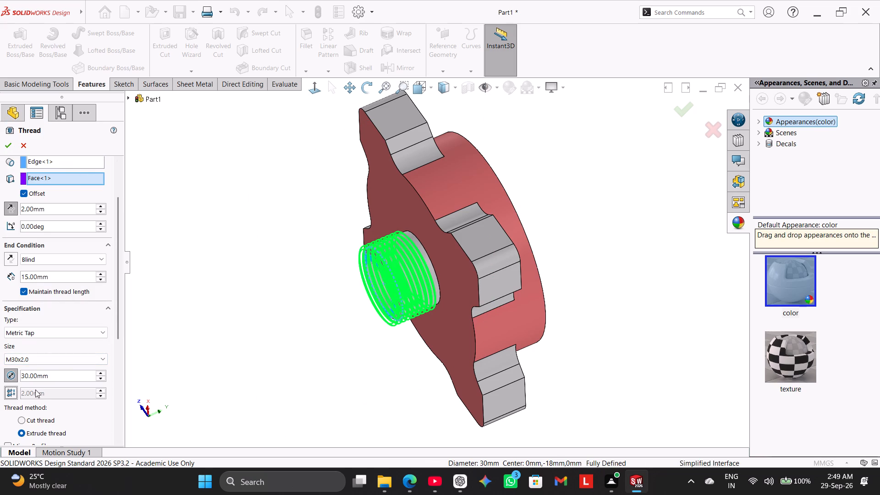
click(100, 390)
click(100, 390)
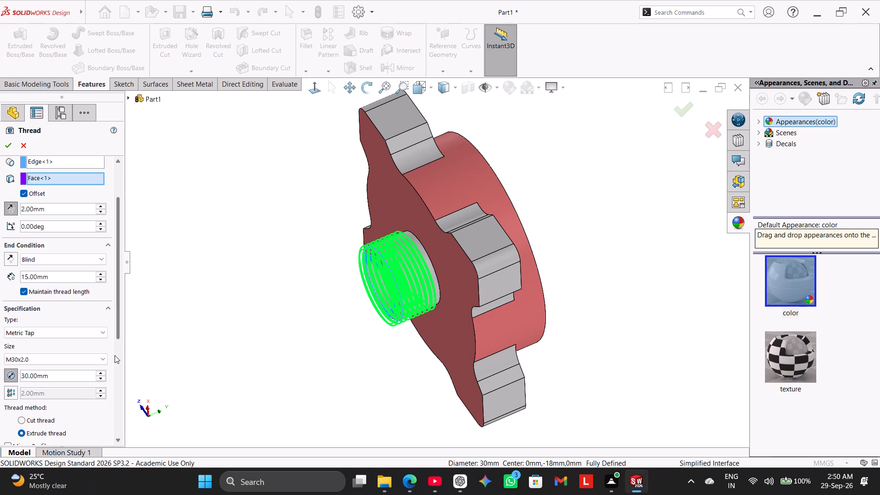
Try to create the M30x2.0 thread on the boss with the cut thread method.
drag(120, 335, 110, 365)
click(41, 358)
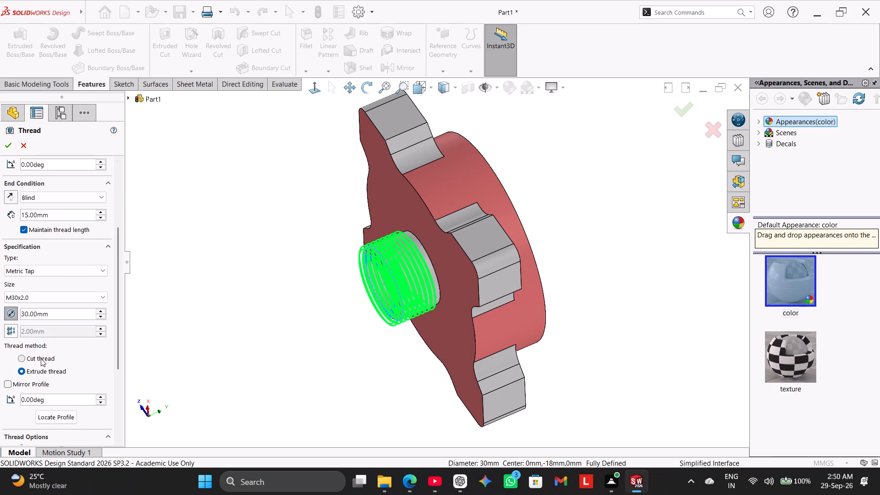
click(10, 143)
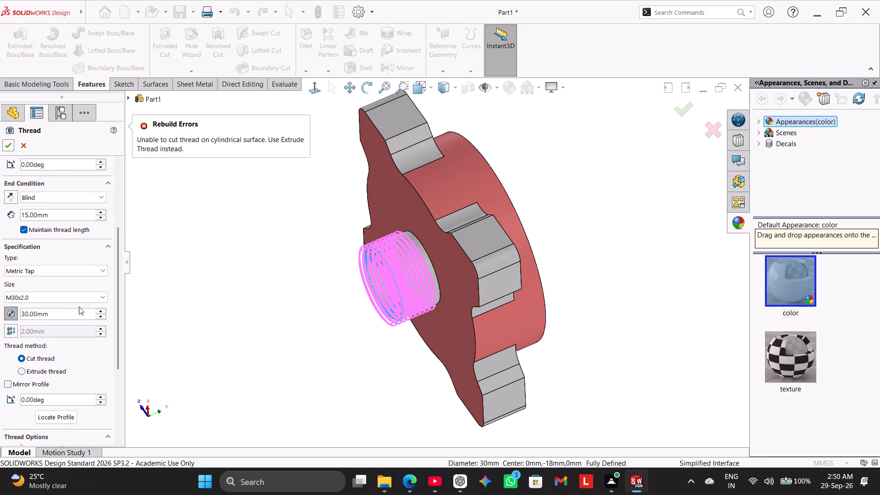
Create the M30x2.0 thread on the boss with the extrude thread method.
click(44, 369)
click(10, 148)
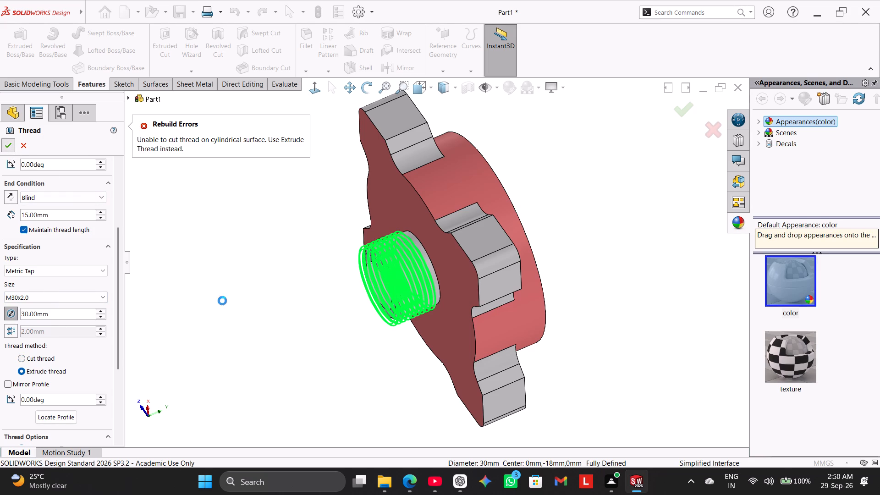
Edit the boss thread so that it is trimmed with both the start face and the end face.
middle_drag(261, 324, 247, 317)
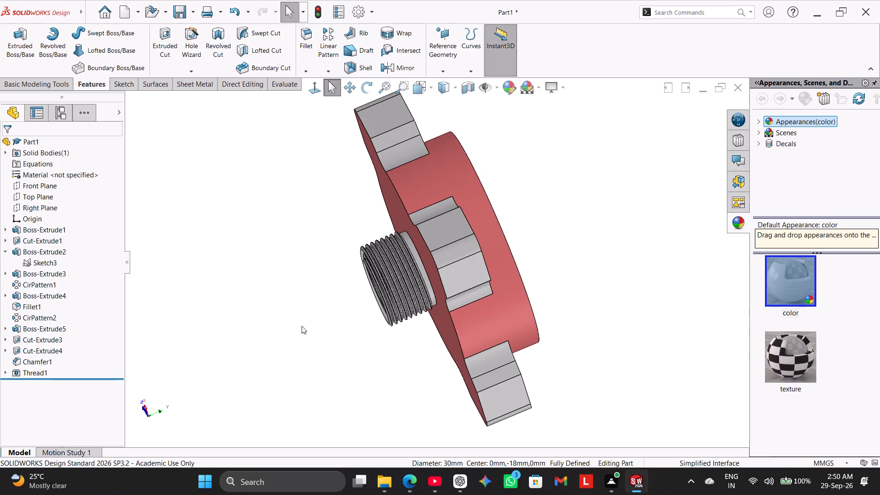
scroll(370, 312, down, 3)
middle_drag(456, 346, 455, 304)
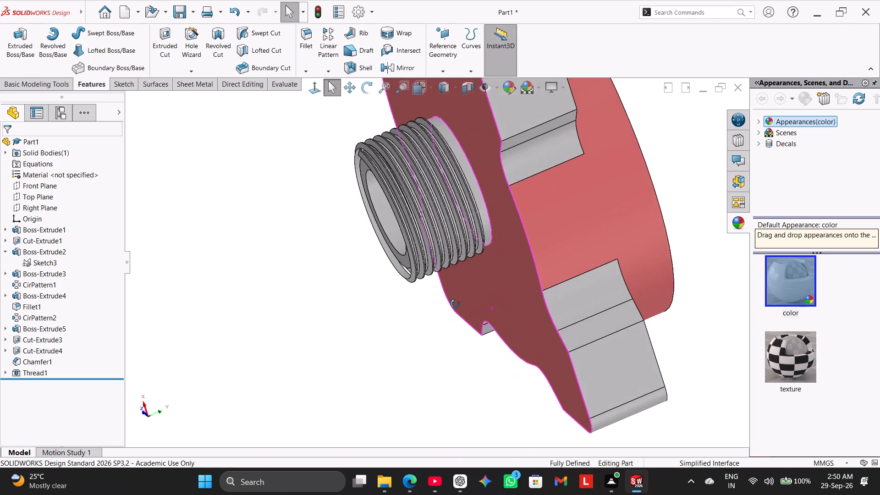
middle_drag(455, 304, 439, 277)
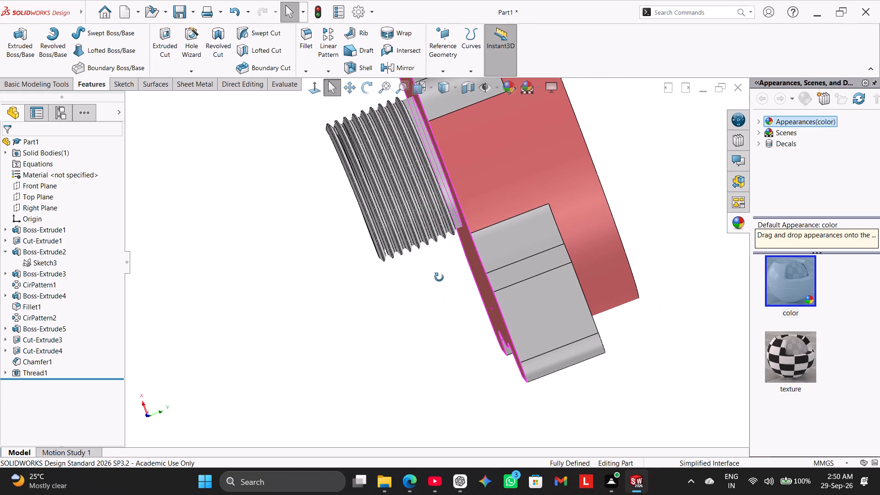
middle_drag(439, 277, 472, 276)
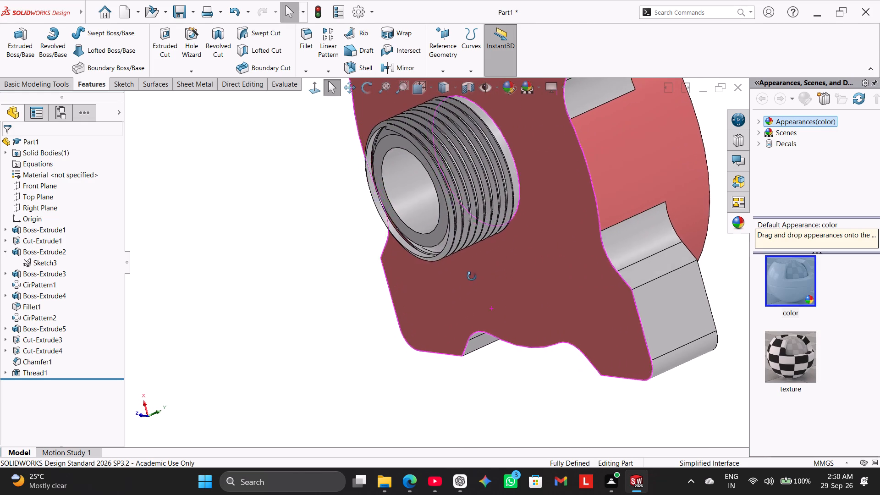
middle_drag(472, 276, 455, 285)
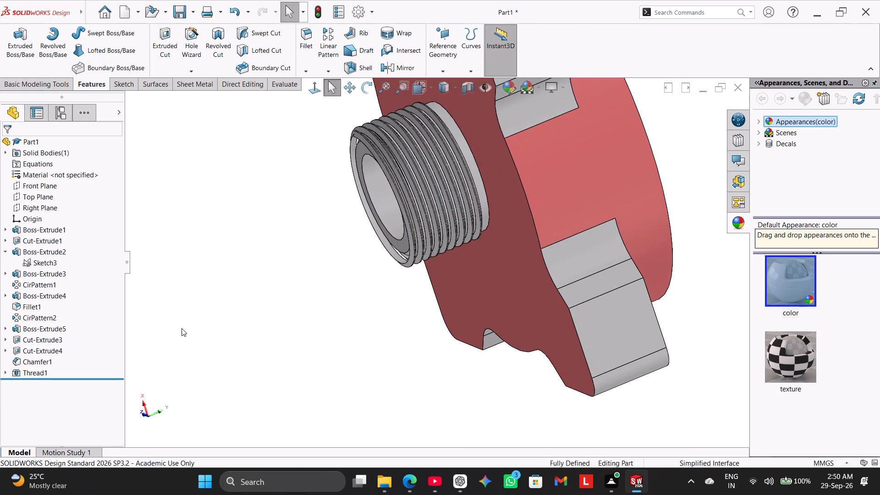
right_click(39, 373)
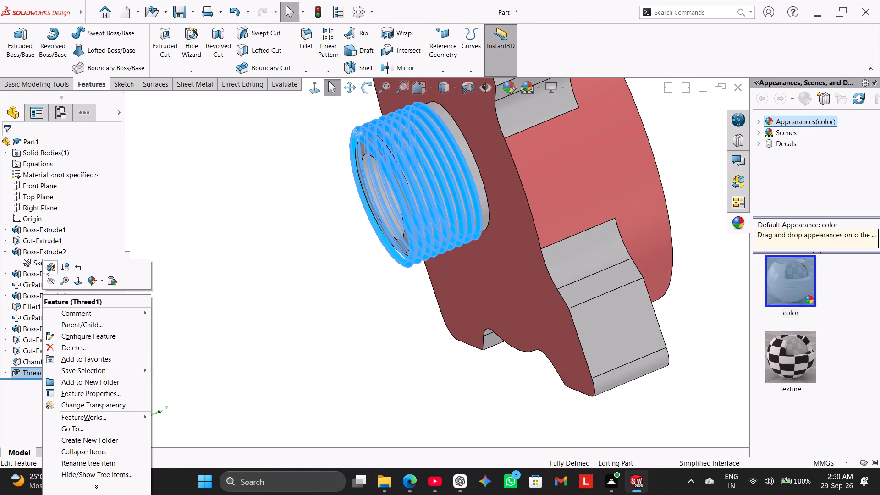
click(47, 265)
drag(119, 239, 119, 250)
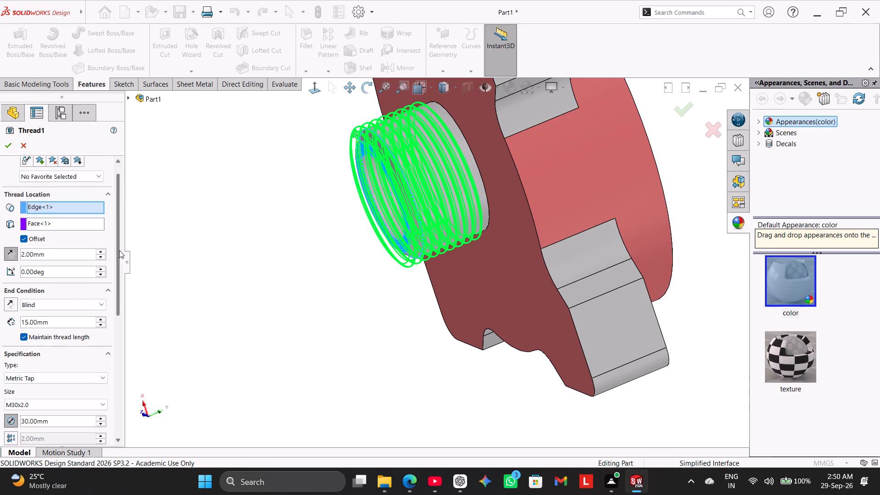
drag(119, 250, 122, 357)
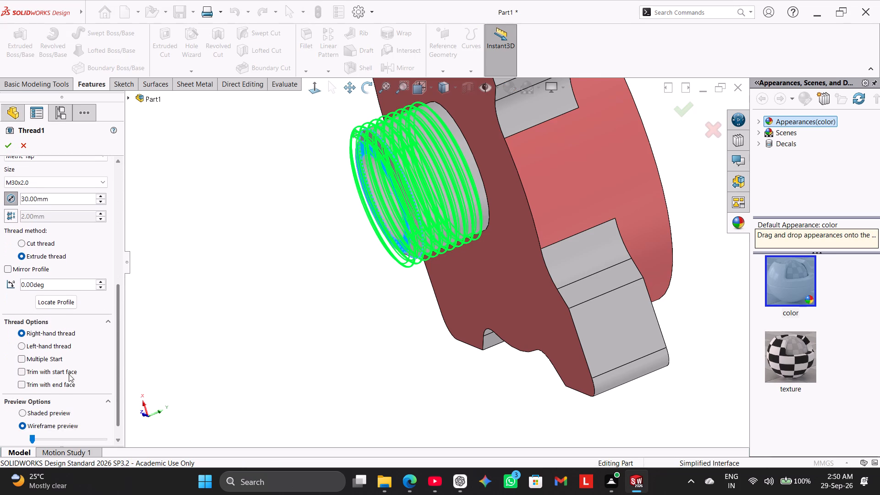
click(44, 374)
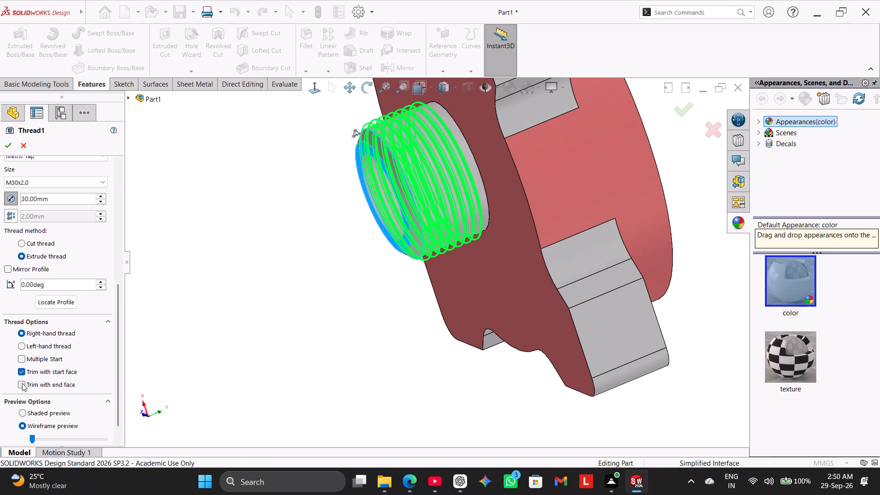
click(22, 383)
middle_drag(234, 354, 229, 390)
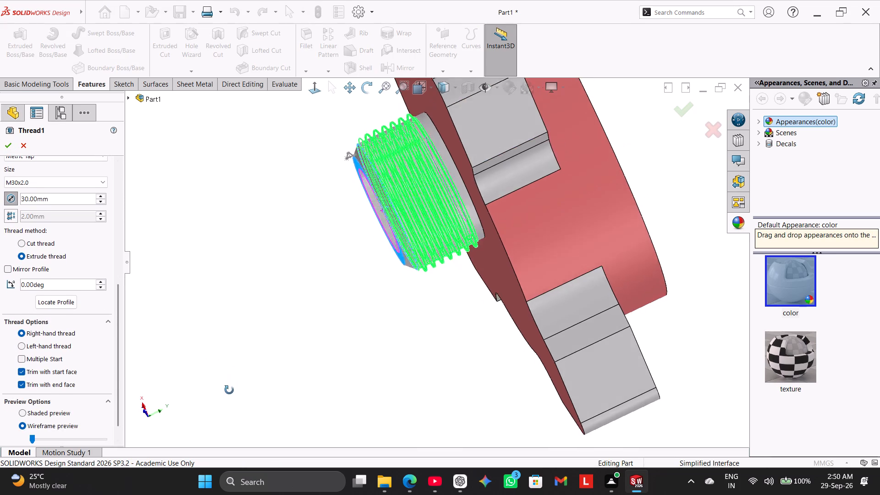
middle_drag(229, 390, 233, 406)
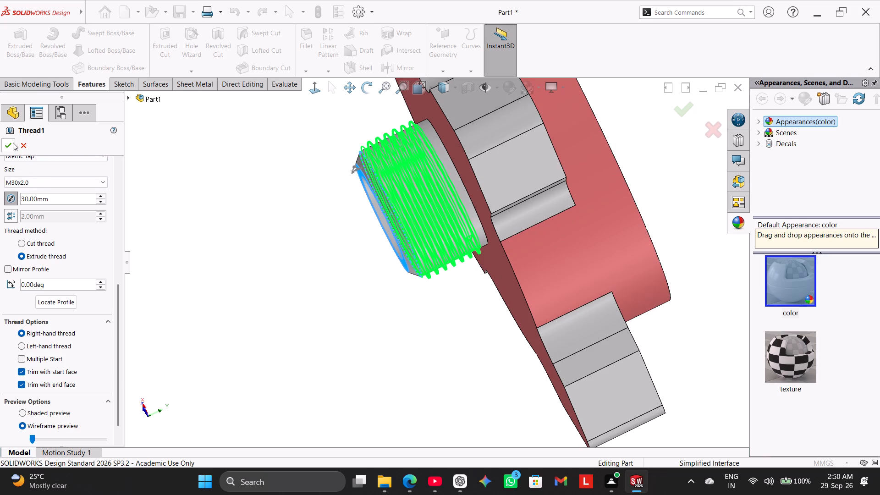
click(11, 143)
click(186, 214)
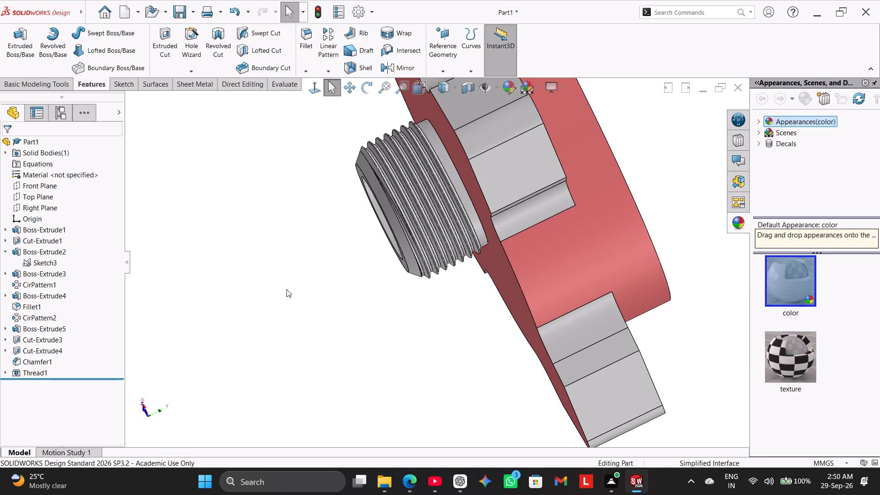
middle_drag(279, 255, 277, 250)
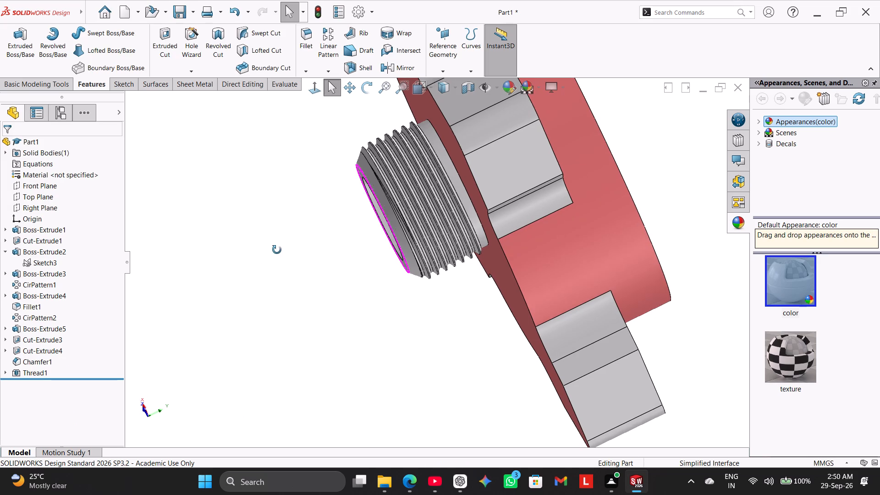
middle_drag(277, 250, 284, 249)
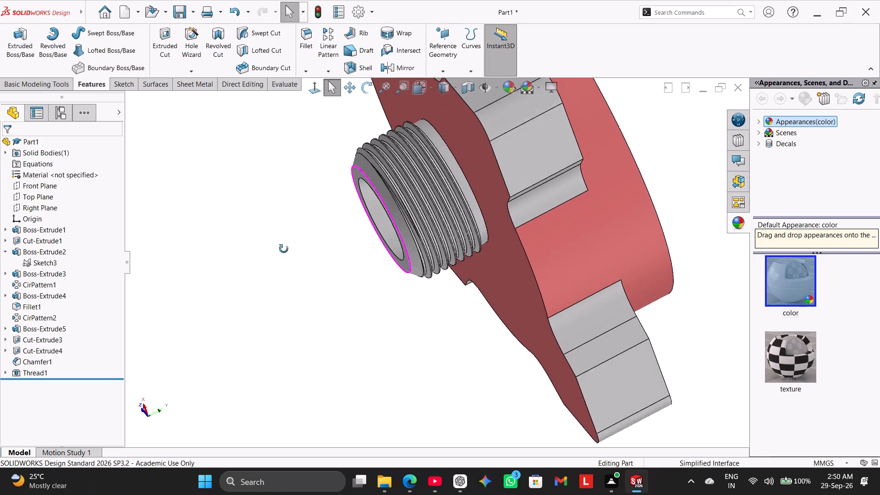
Examine the trimmed thread, end face and chamfer of the boss from several angles.
middle_drag(284, 249, 286, 289)
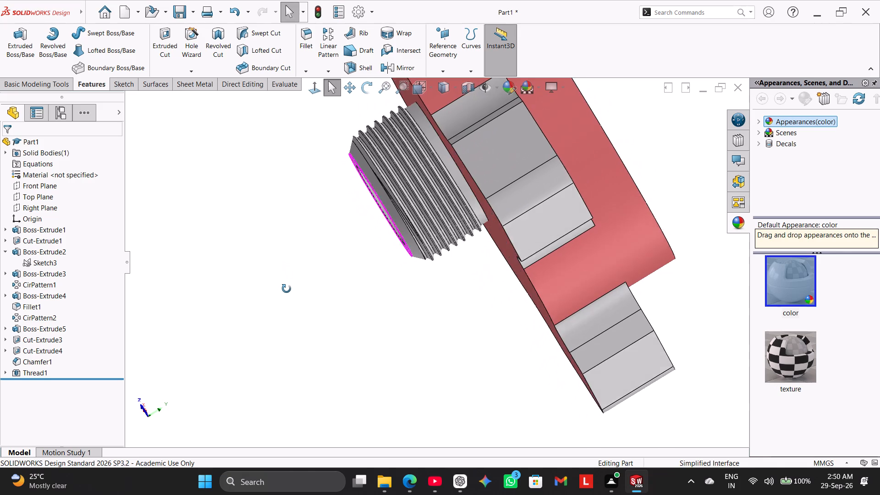
middle_drag(286, 289, 296, 289)
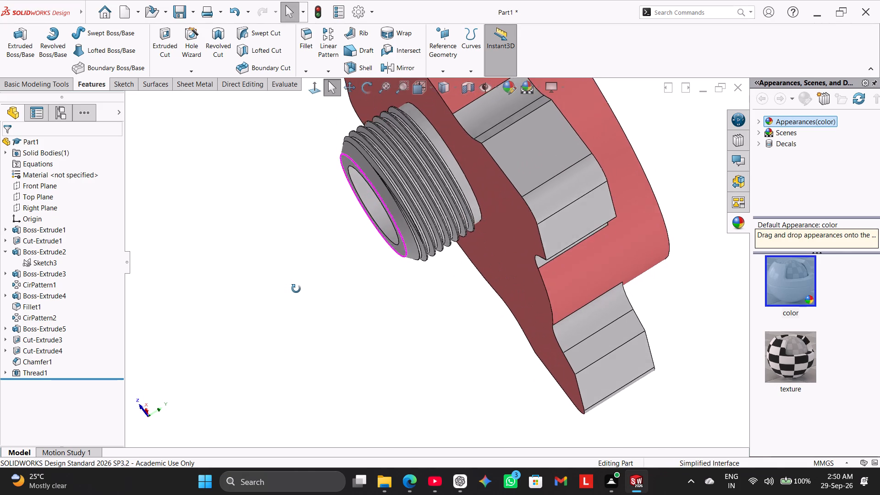
middle_drag(296, 289, 288, 258)
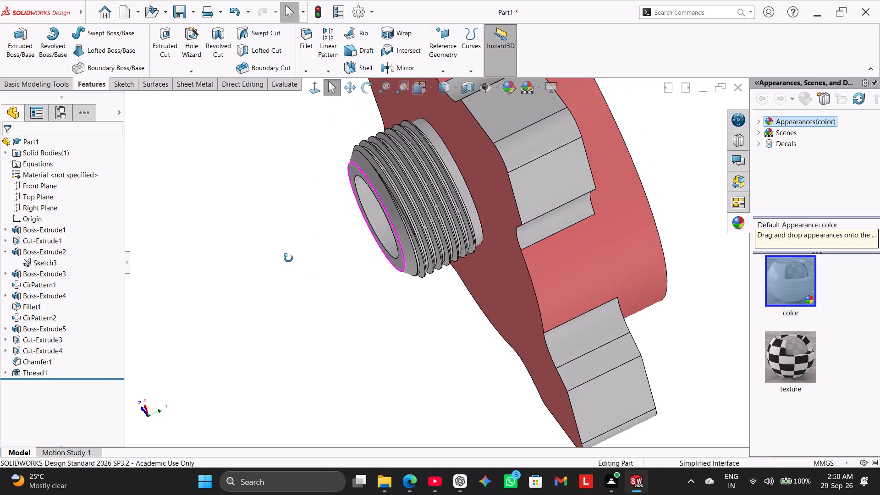
middle_drag(288, 258, 282, 255)
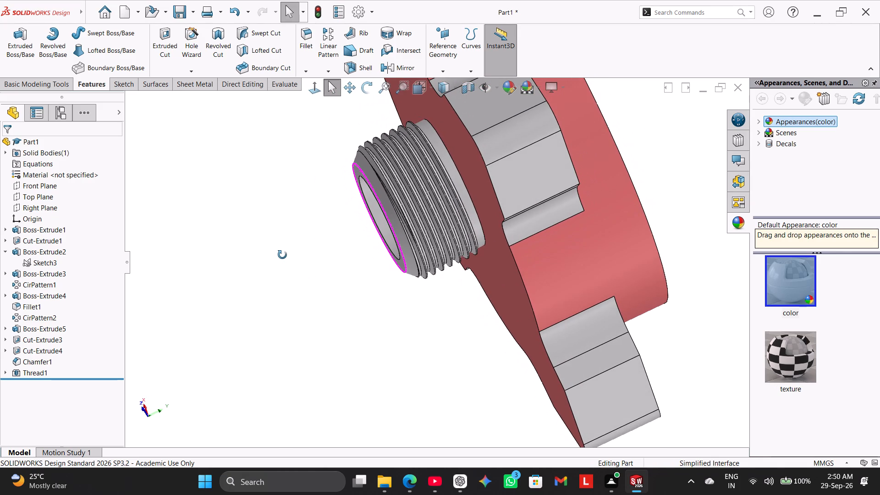
middle_drag(282, 255, 280, 266)
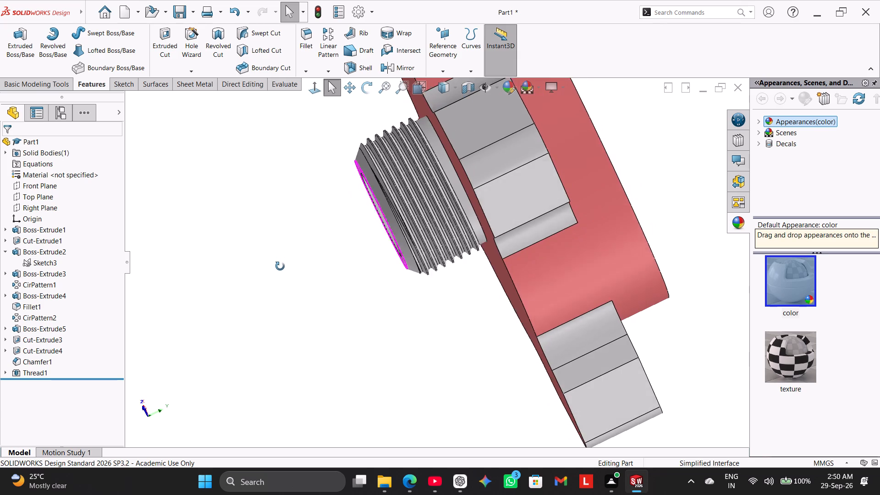
middle_drag(280, 266, 282, 269)
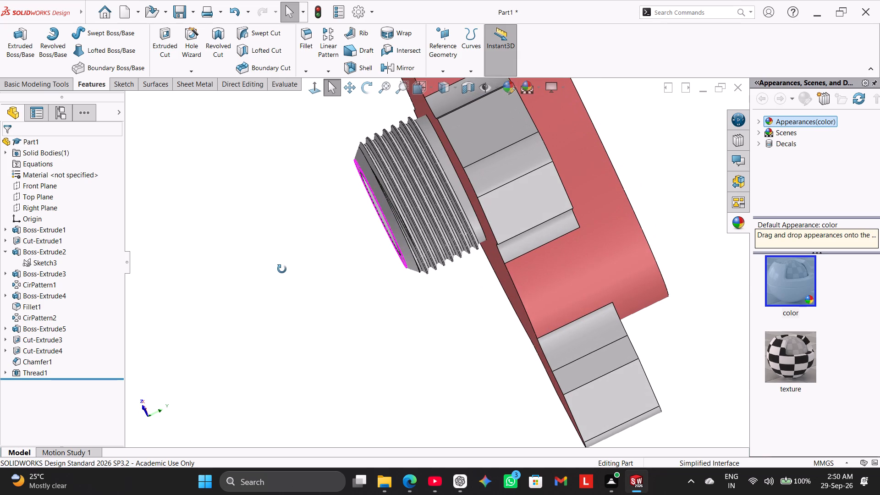
middle_drag(282, 269, 287, 269)
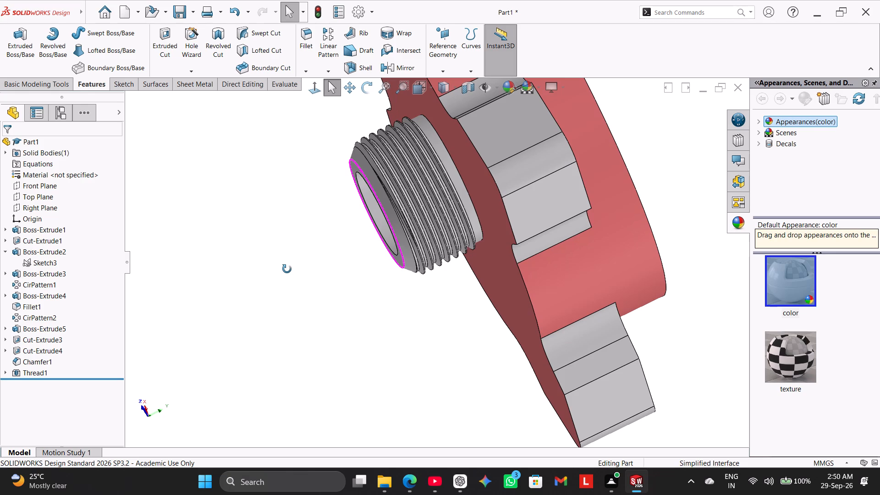
middle_drag(287, 269, 310, 263)
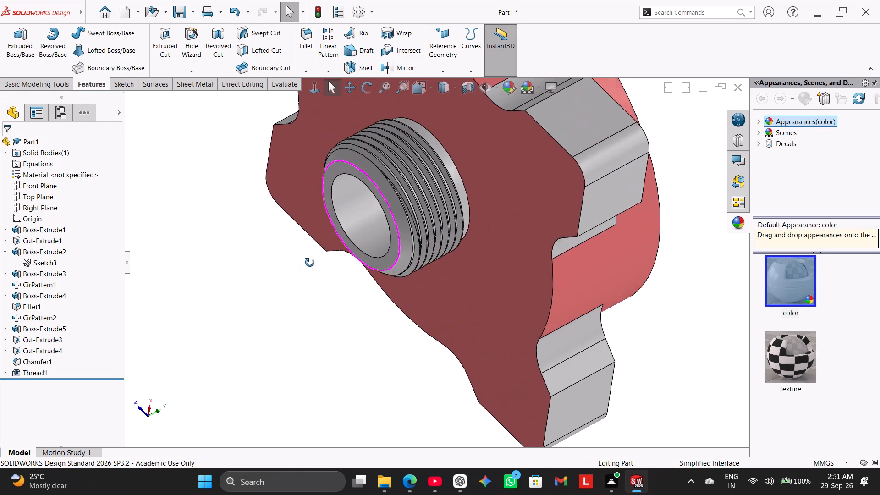
middle_drag(310, 263, 313, 227)
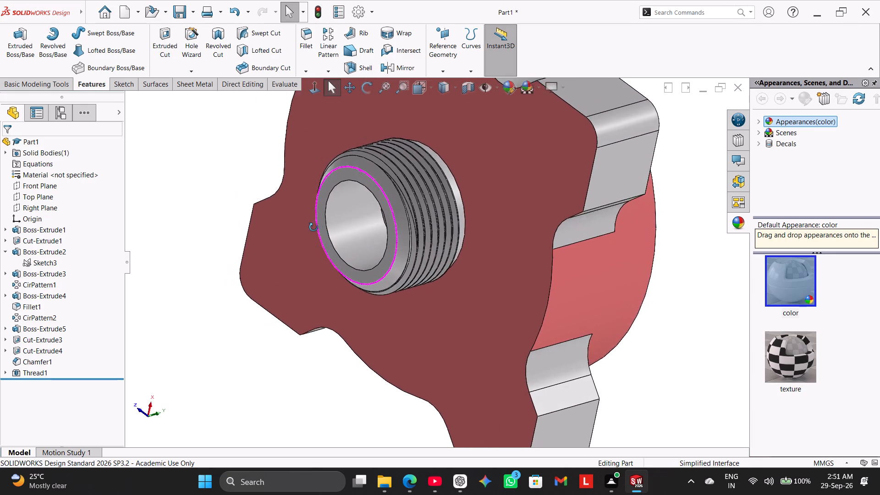
middle_drag(313, 227, 302, 236)
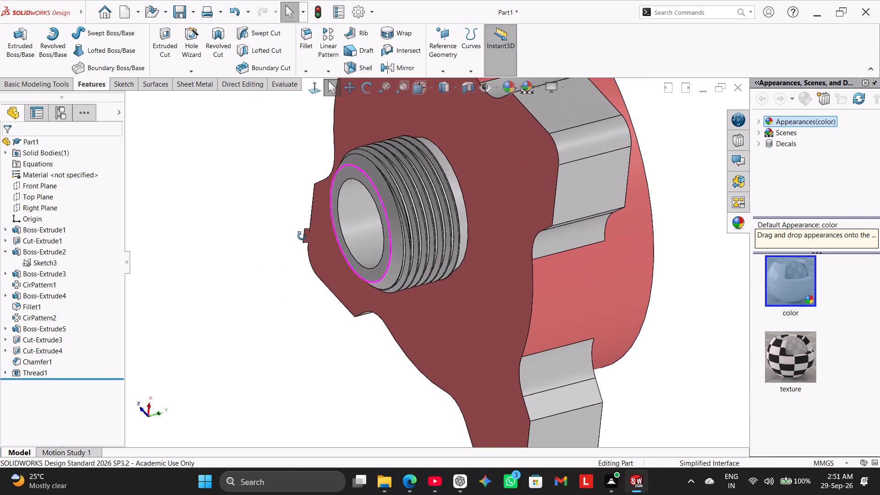
middle_drag(302, 236, 318, 240)
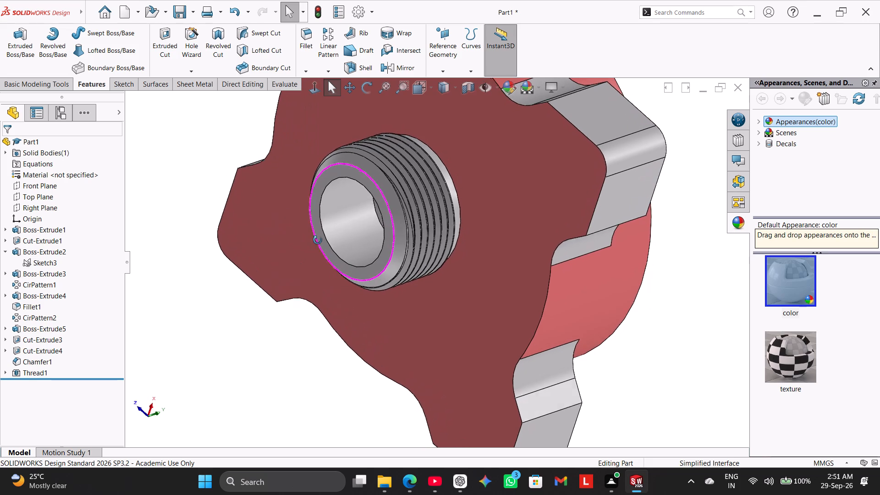
middle_drag(318, 240, 291, 286)
click(289, 282)
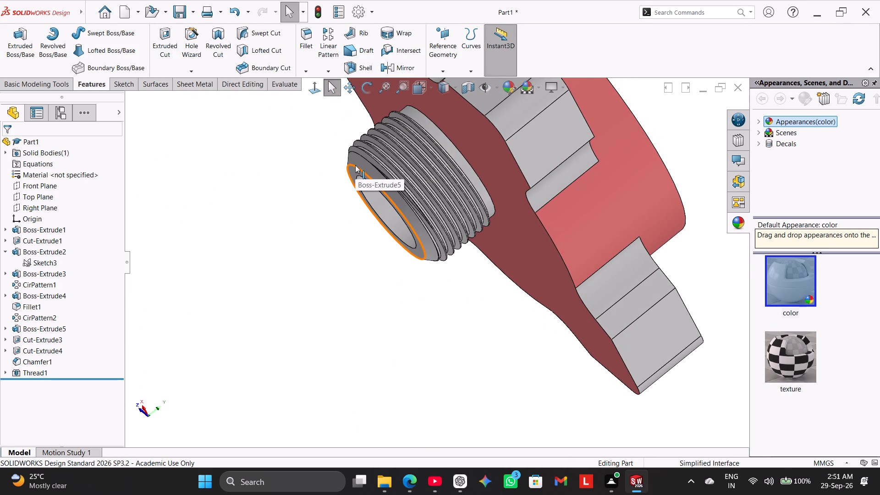
middle_drag(298, 177, 319, 170)
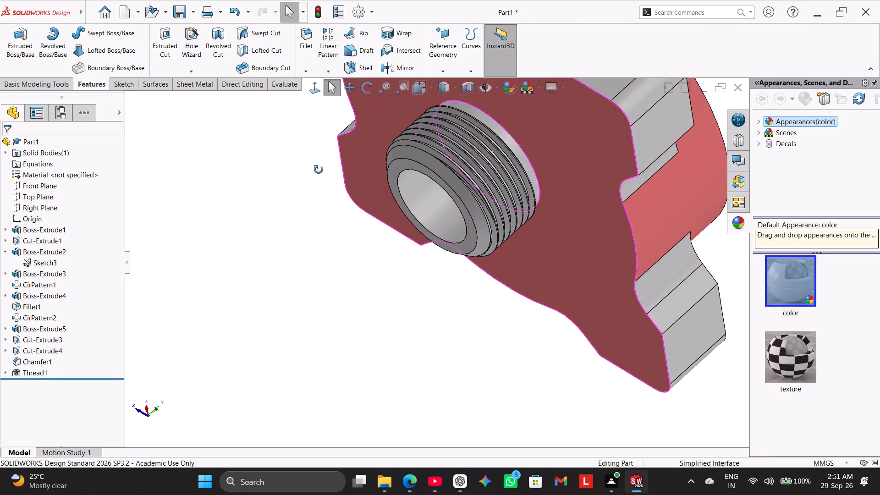
middle_drag(319, 170, 324, 164)
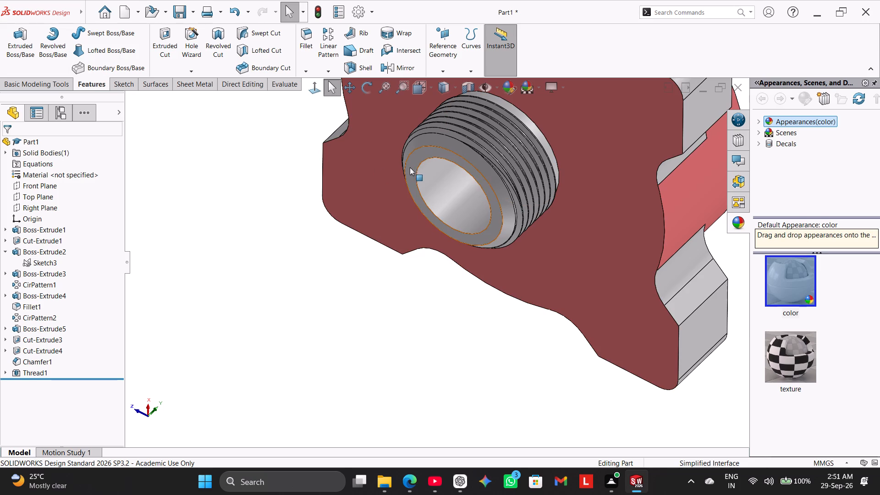
Check the bore edge's diameter with Smart Dimension in a temporary sketch on the boss's end face, leaving the sketch empty.
right_click(418, 160)
click(444, 147)
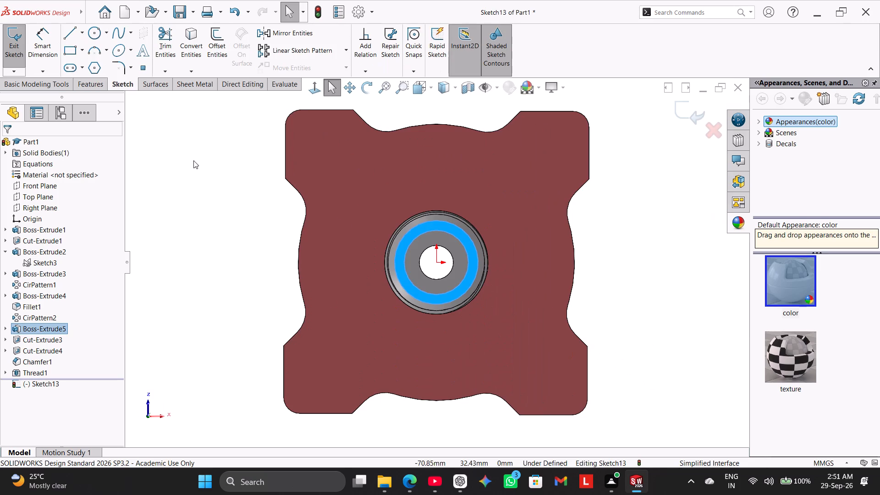
click(185, 163)
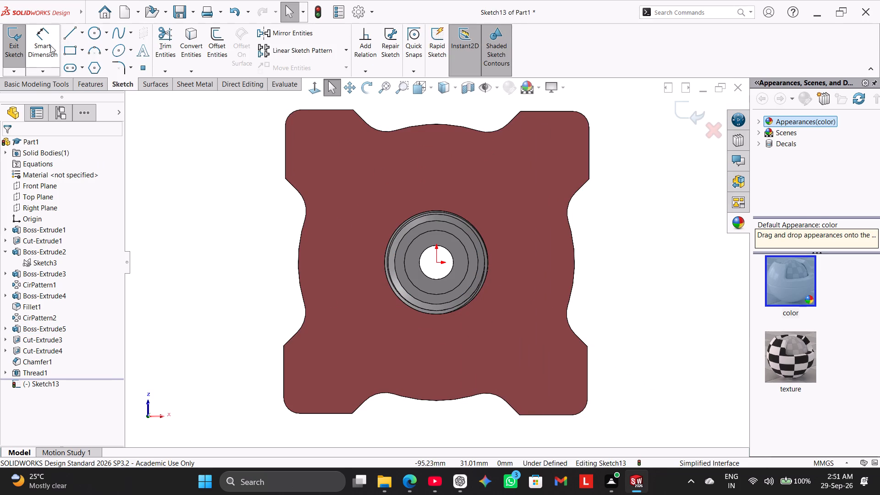
click(49, 44)
click(412, 241)
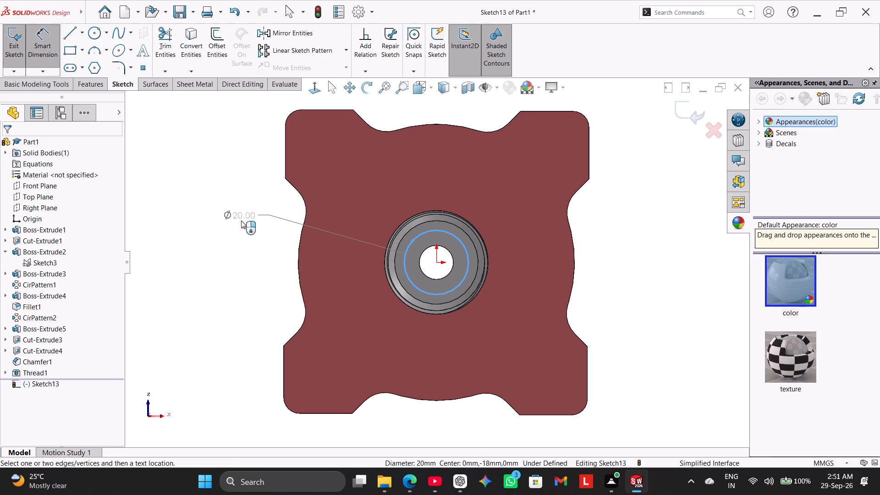
click(25, 49)
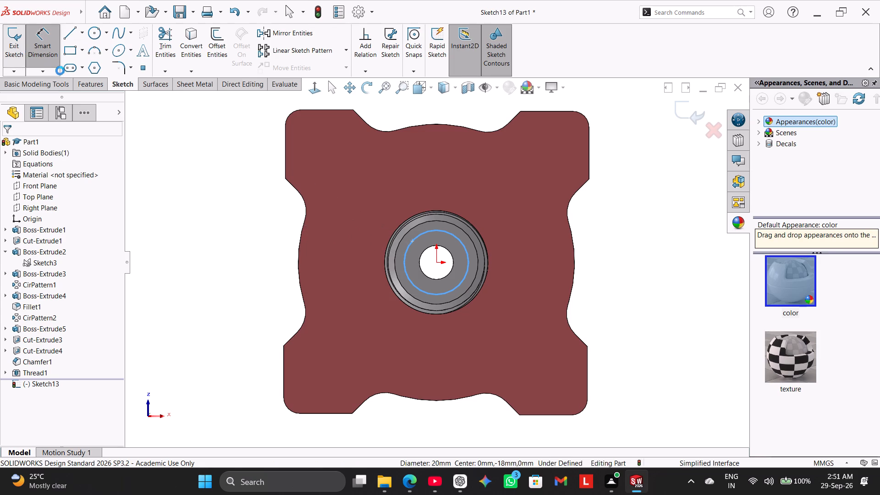
Check the boss's end-face outer edge and its larger chamfer edge with Smart Dimension, without placing any dimensions.
click(126, 81)
click(36, 50)
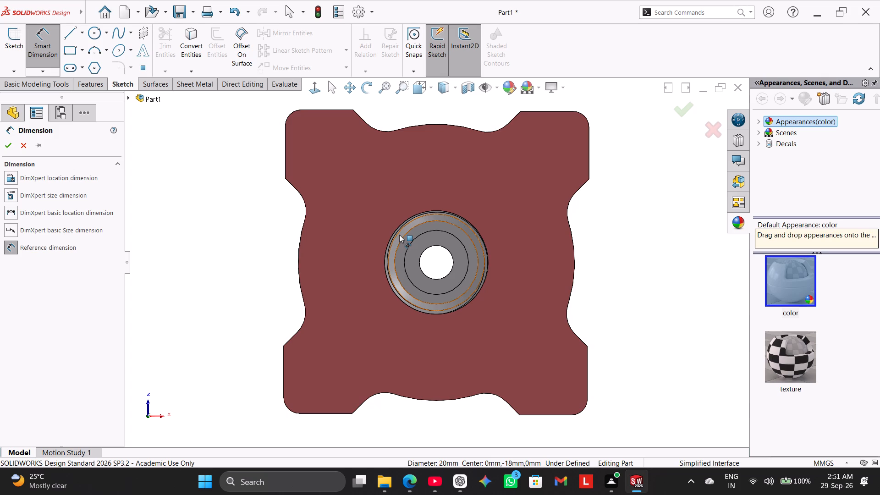
click(404, 236)
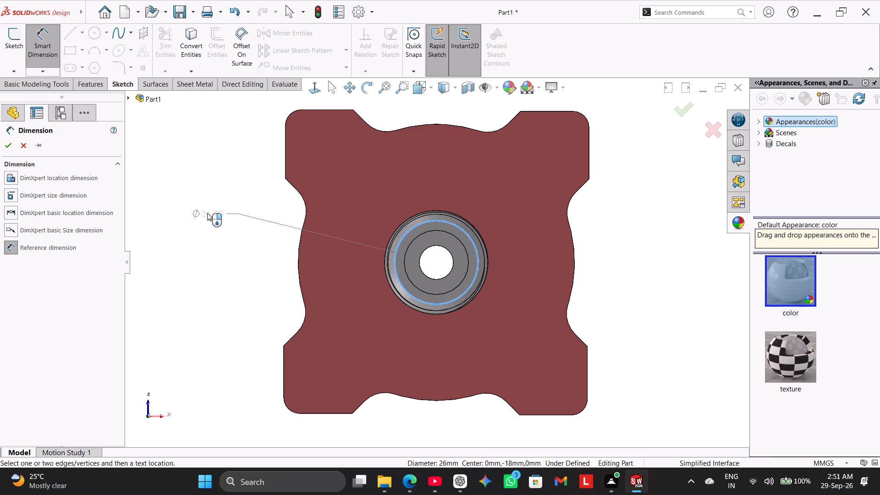
click(48, 49)
click(245, 246)
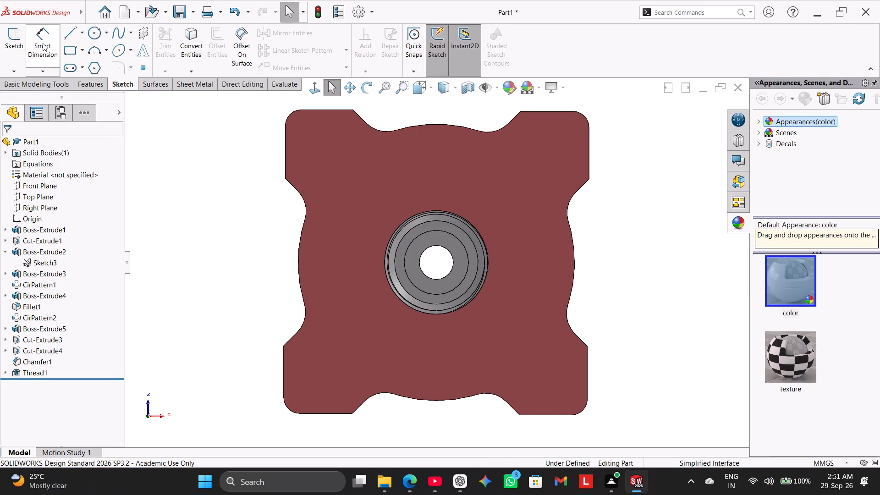
click(35, 38)
click(394, 240)
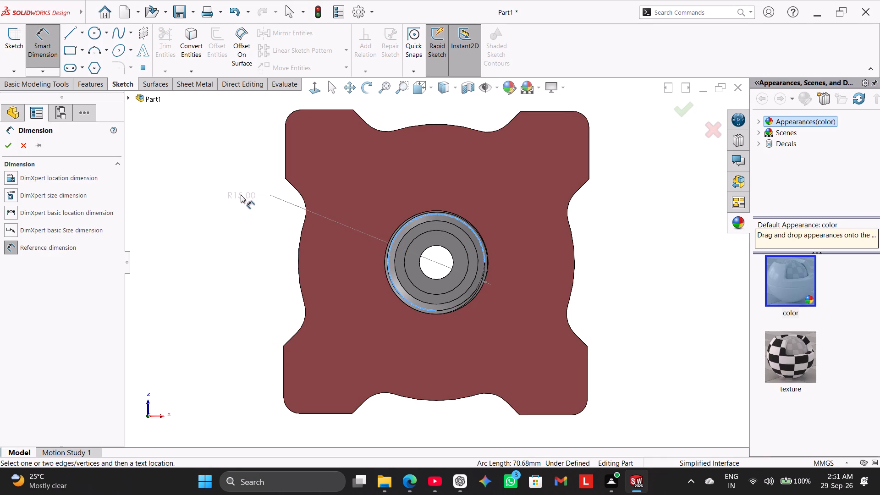
drag(41, 40, 50, 53)
click(247, 261)
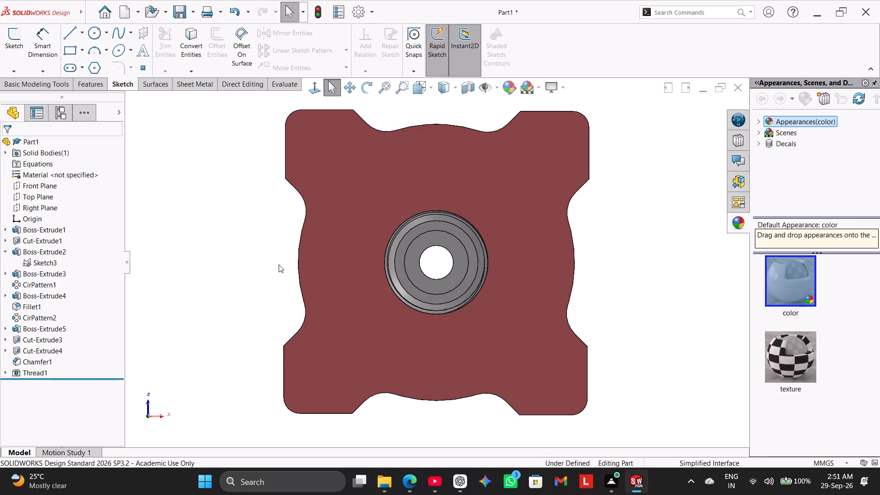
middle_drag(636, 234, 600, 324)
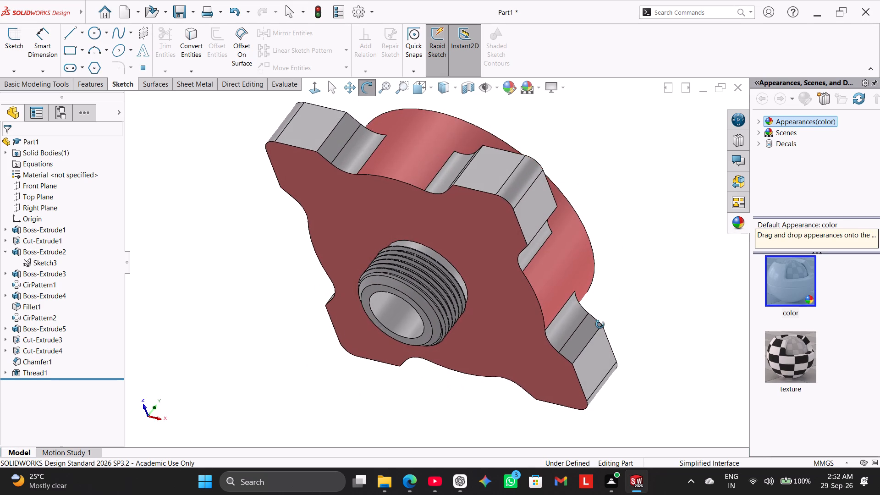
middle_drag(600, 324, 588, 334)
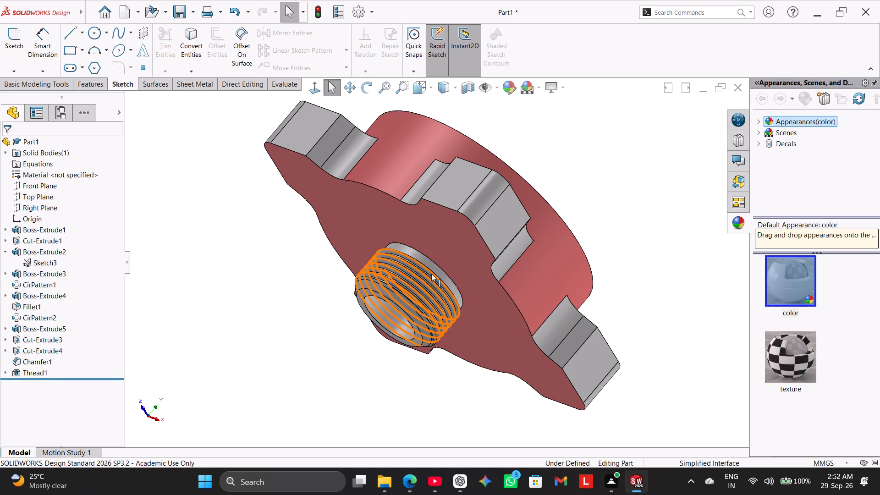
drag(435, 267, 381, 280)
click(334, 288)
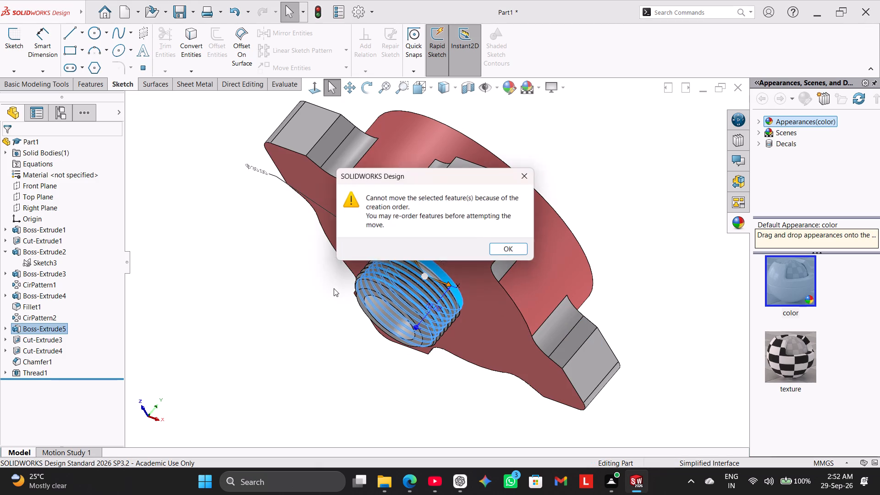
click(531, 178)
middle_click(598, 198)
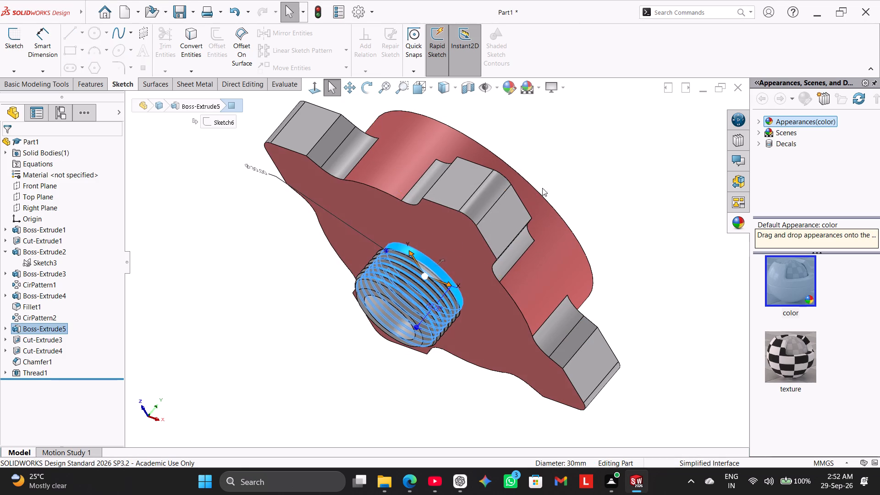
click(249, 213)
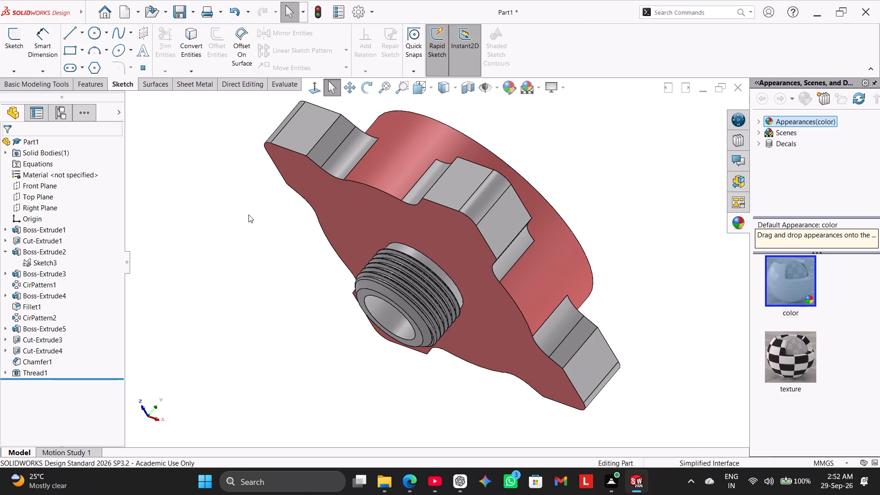
Examine the bore, recess and threaded boss in a temporary section view along the Front Plane, without keeping the section.
click(464, 88)
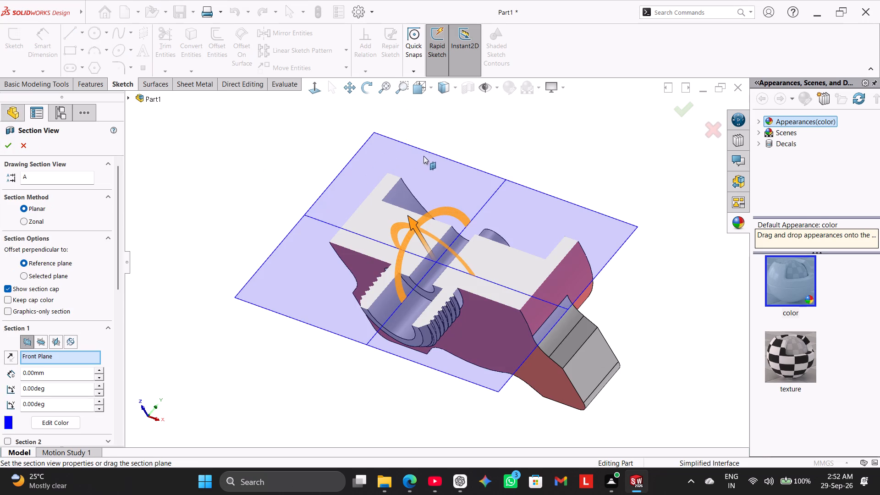
middle_drag(469, 151, 424, 112)
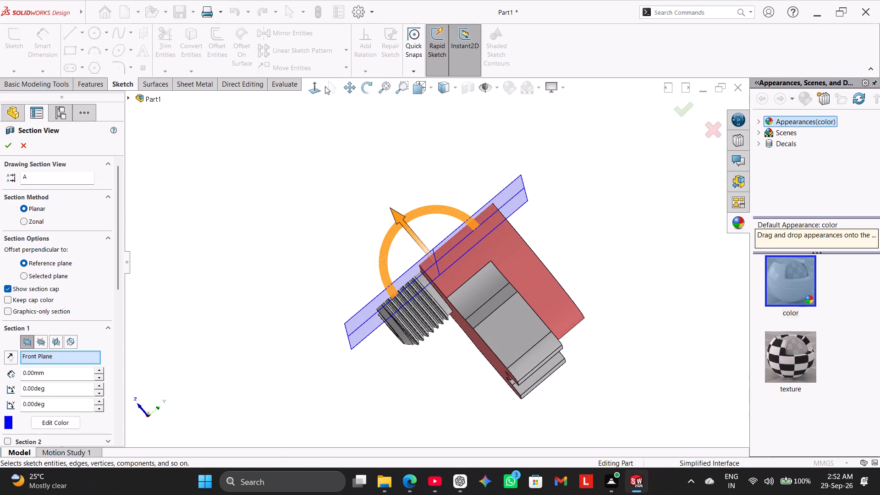
click(319, 86)
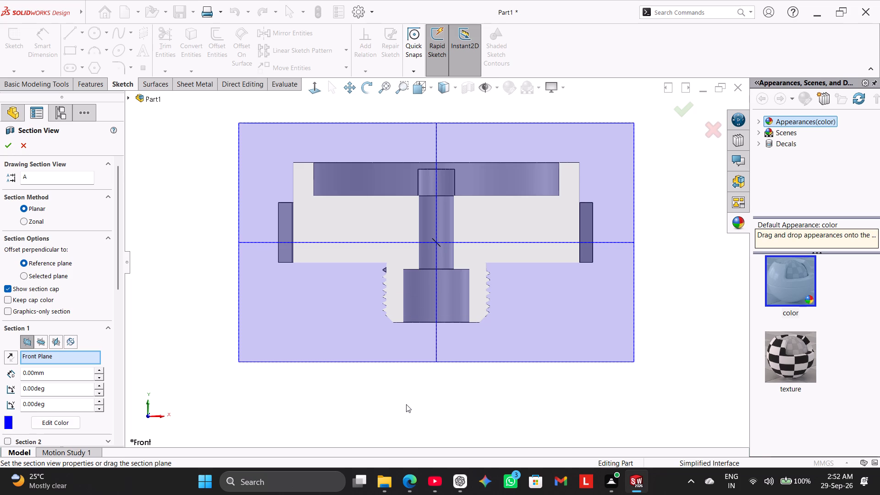
middle_drag(406, 404, 372, 237)
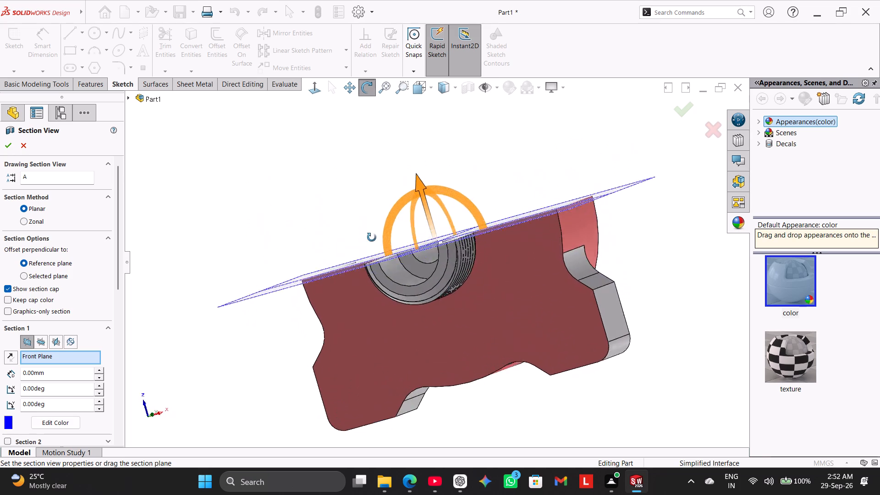
middle_drag(372, 237, 308, 196)
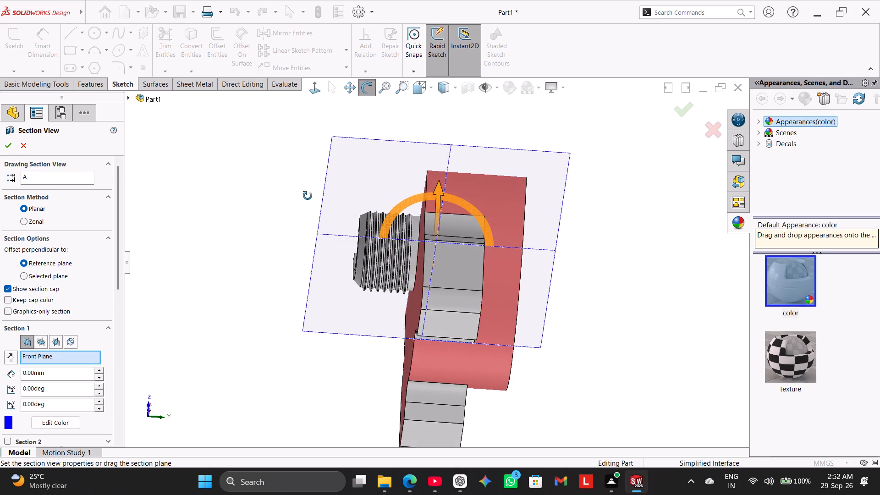
middle_drag(308, 196, 318, 408)
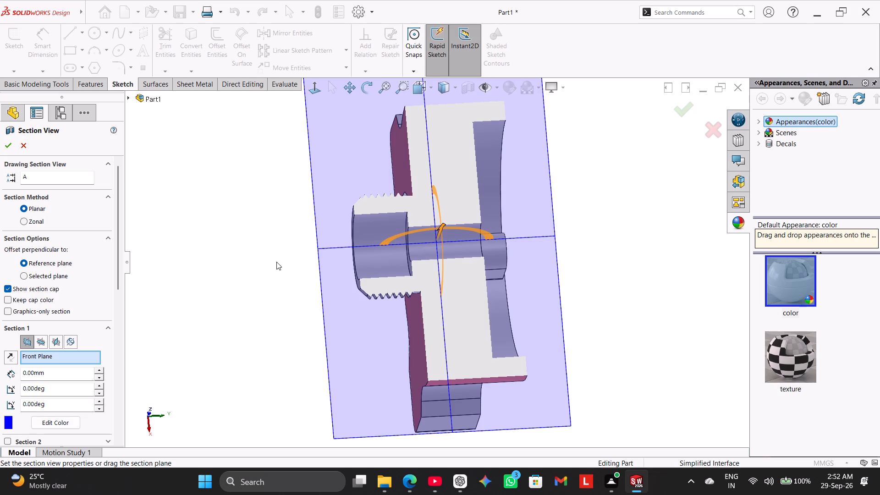
middle_drag(276, 262, 275, 326)
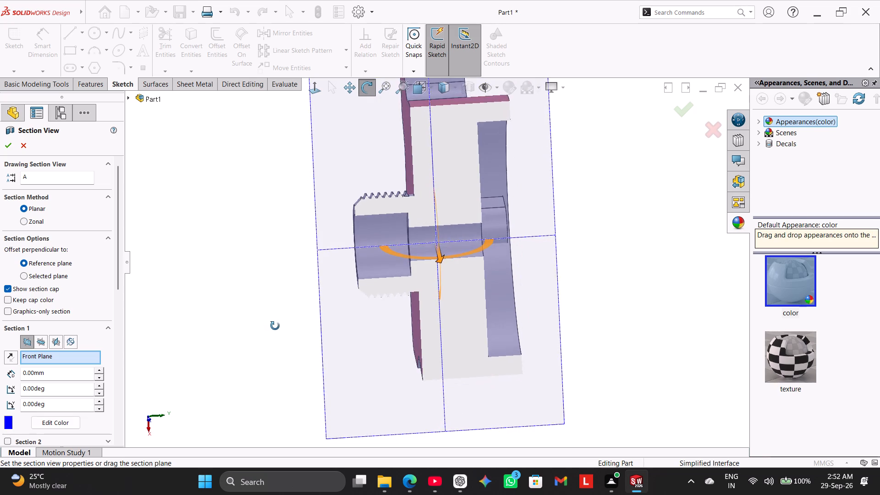
middle_drag(275, 326, 272, 322)
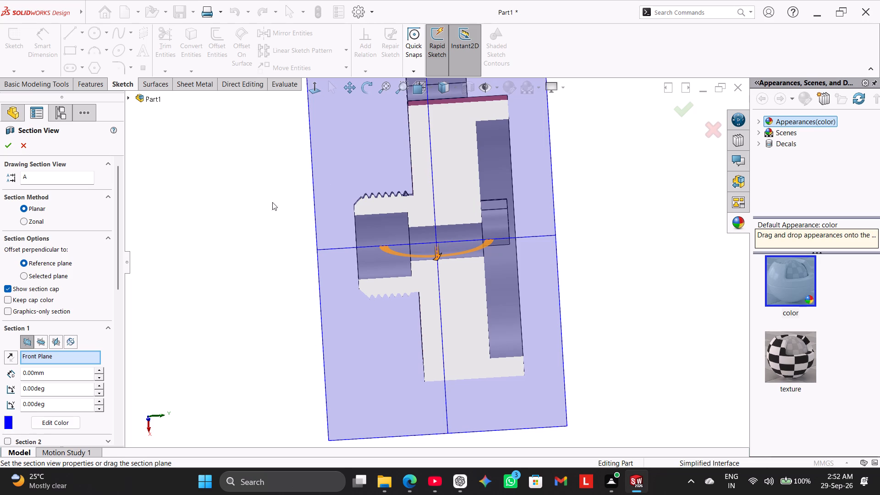
click(29, 149)
Examine the threaded boss and the surrounding tabs from several angles.
middle_drag(251, 213, 258, 243)
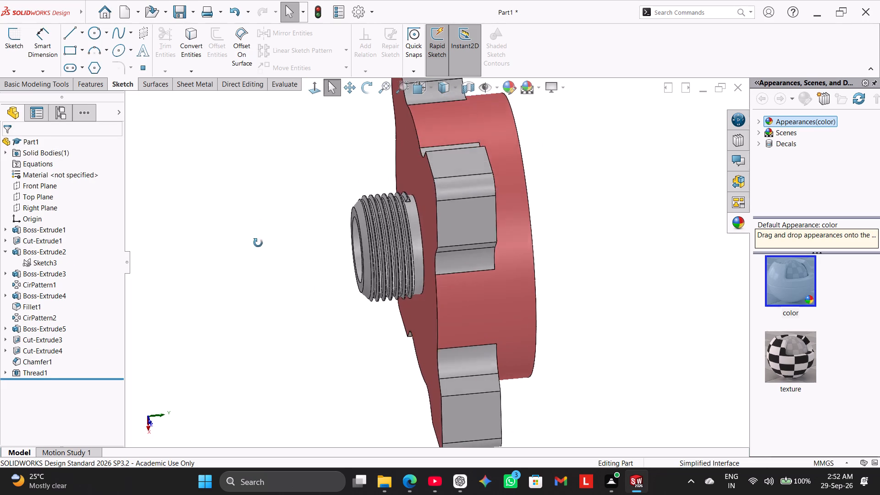
middle_drag(258, 243, 259, 298)
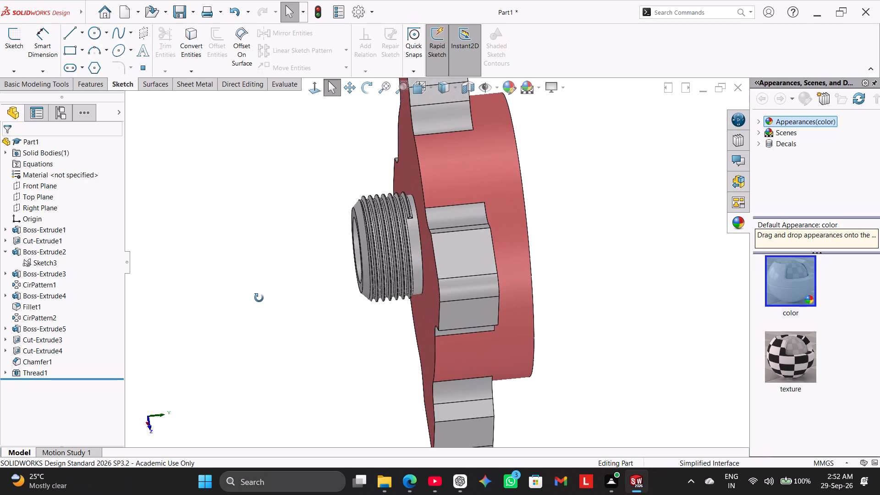
middle_drag(259, 298, 305, 297)
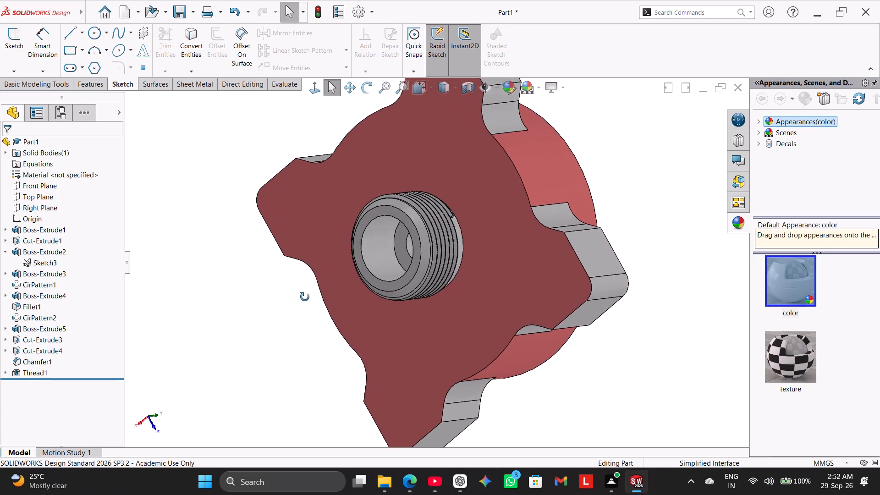
middle_drag(305, 297, 308, 309)
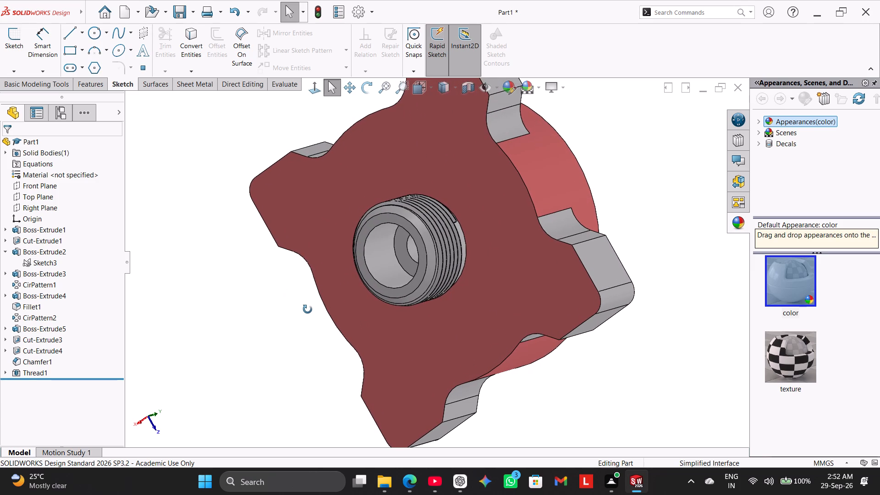
middle_drag(308, 309, 267, 298)
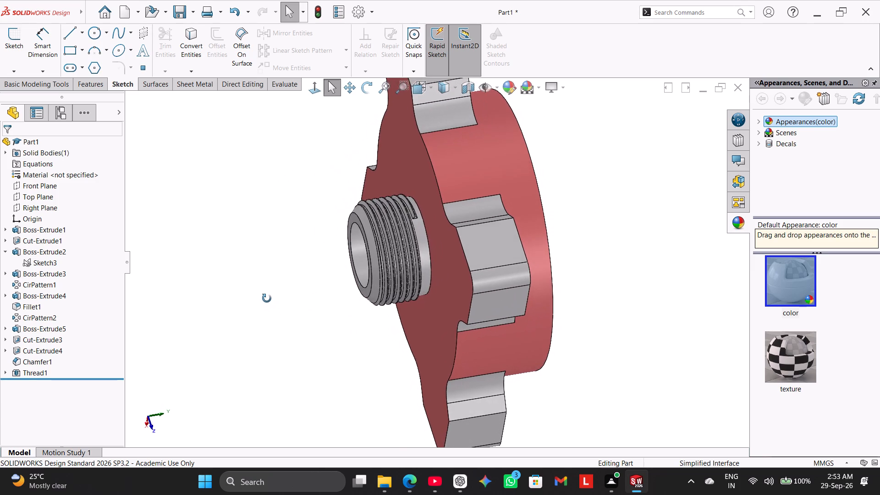
middle_drag(267, 298, 290, 292)
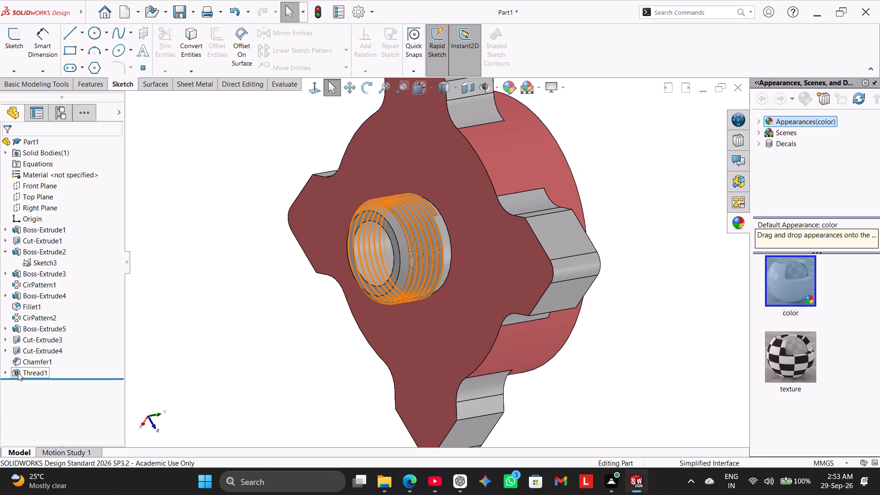
Inspect the boss thread's profile in the feature tree and check which editing commands are available for it.
drag(8, 369, 14, 372)
click(34, 381)
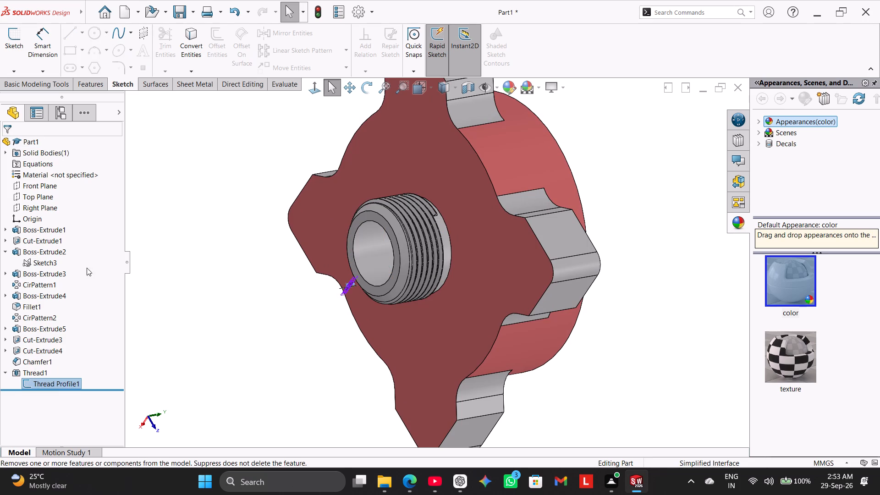
click(156, 146)
right_click(63, 383)
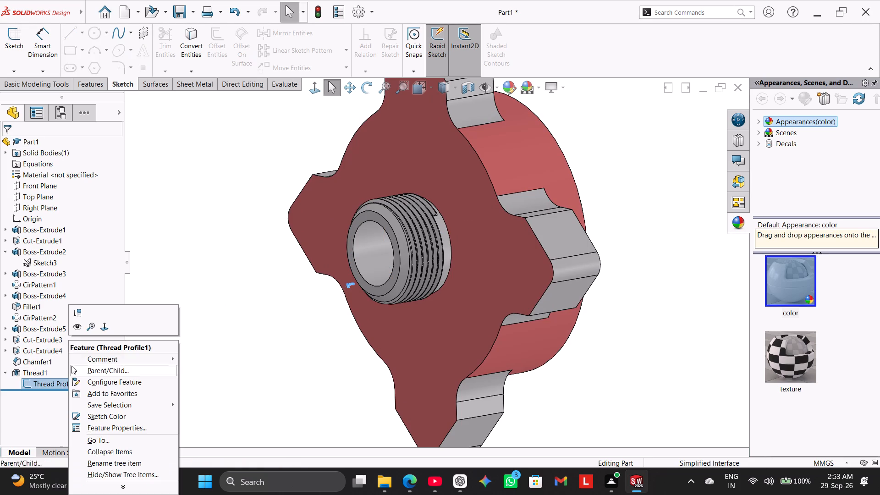
click(174, 256)
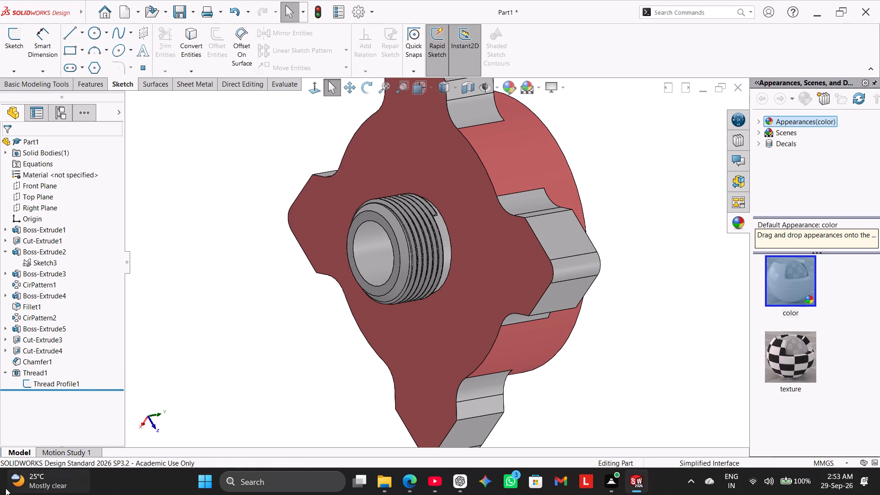
right_click(60, 383)
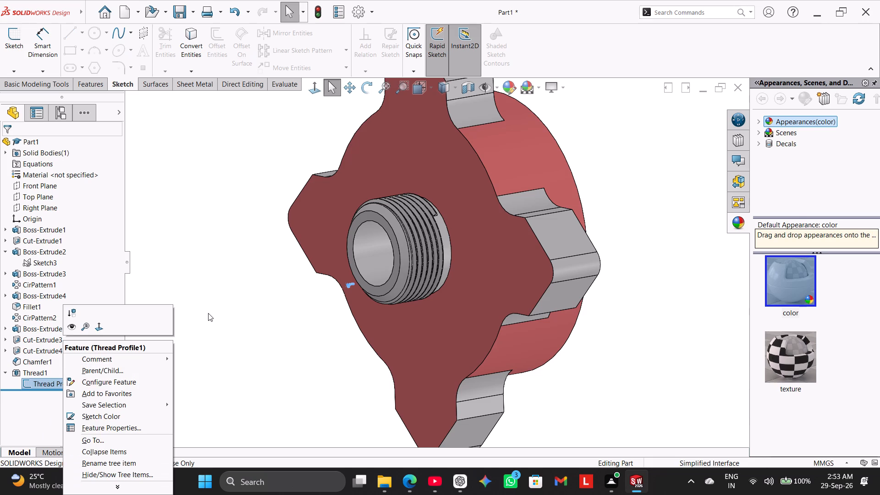
click(208, 313)
click(97, 88)
click(121, 85)
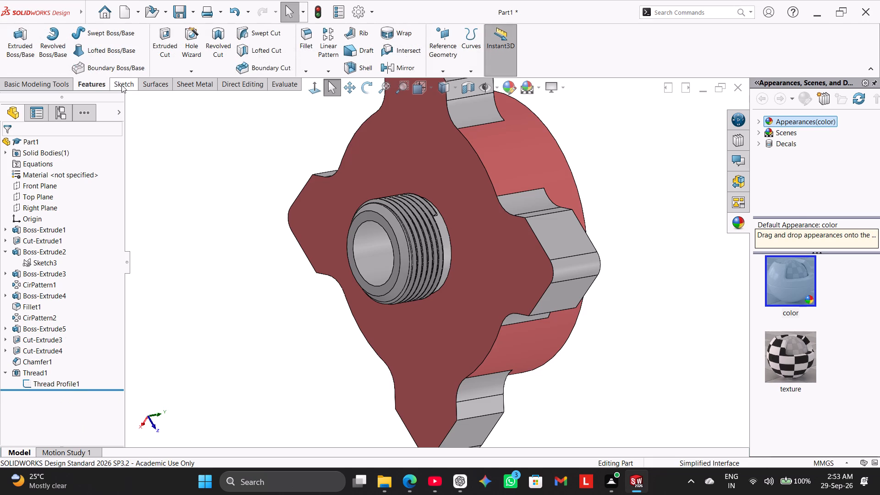
right_click(44, 379)
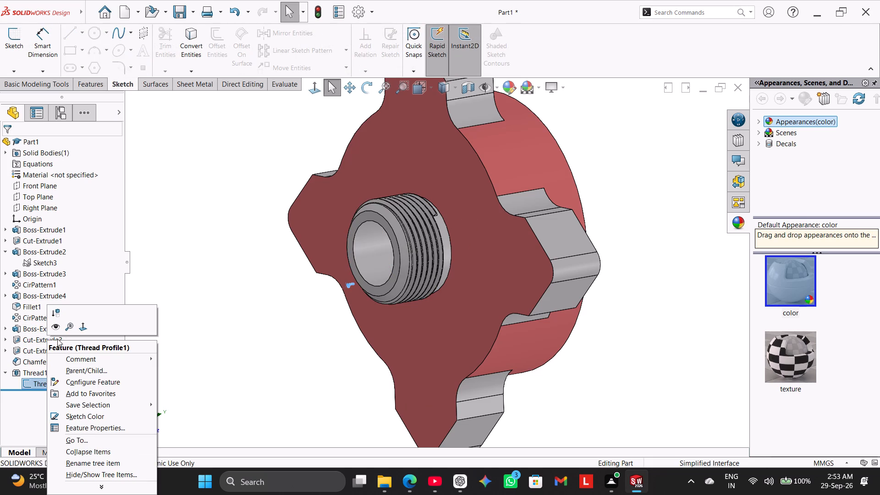
click(201, 329)
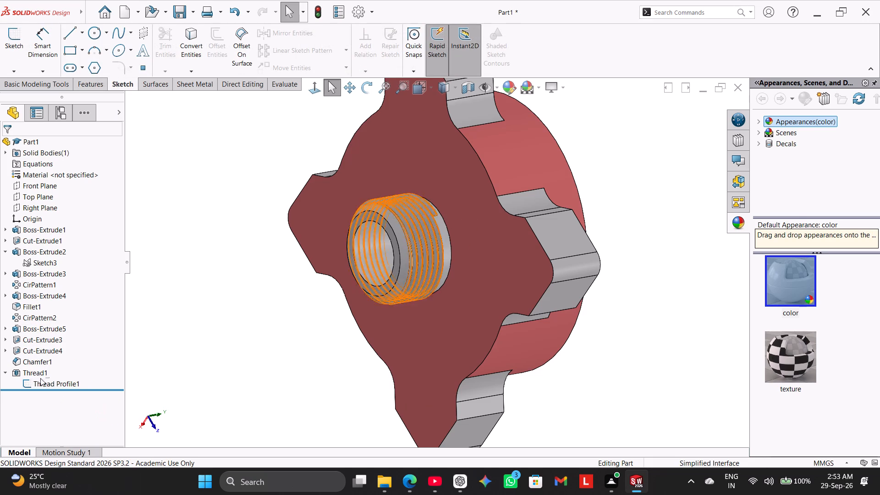
Edit the boss thread and try to change its thread method from Extrude thread to Cut thread.
click(6, 371)
right_click(20, 370)
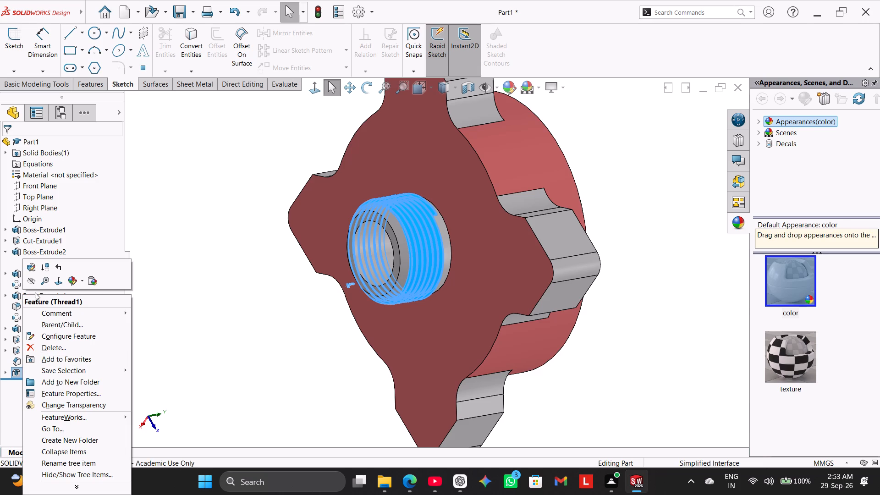
click(33, 269)
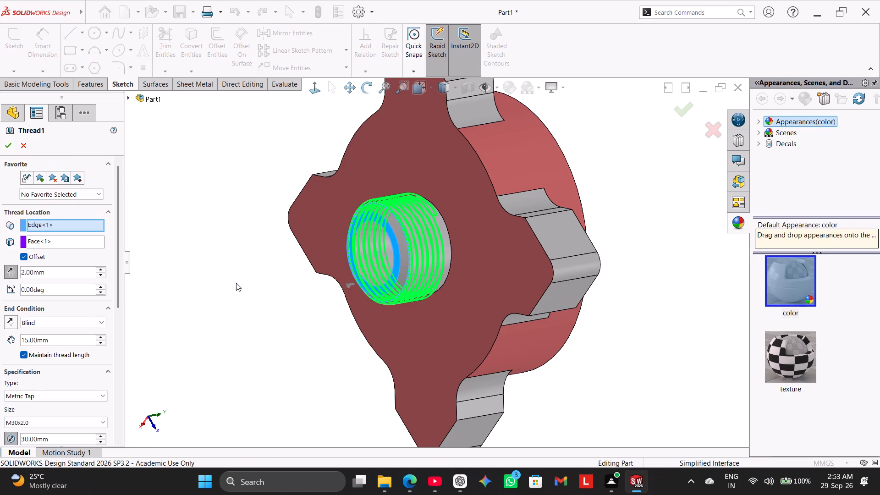
middle_drag(242, 286, 259, 294)
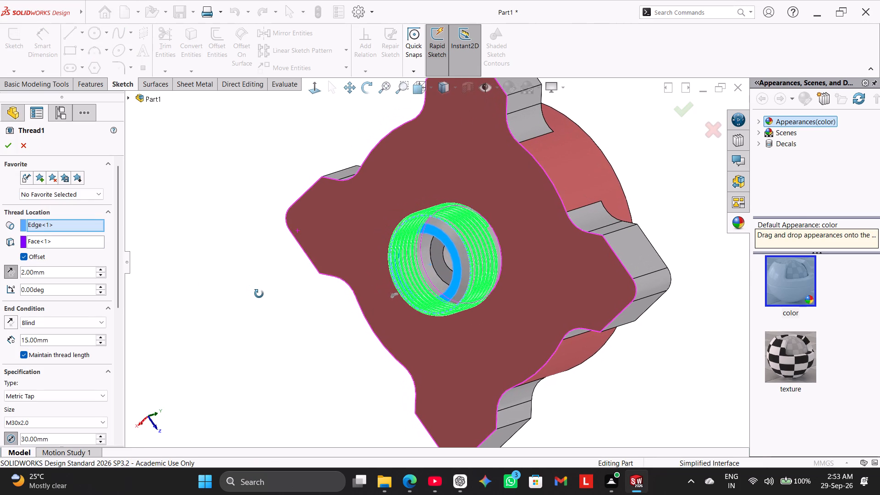
middle_drag(259, 294, 247, 291)
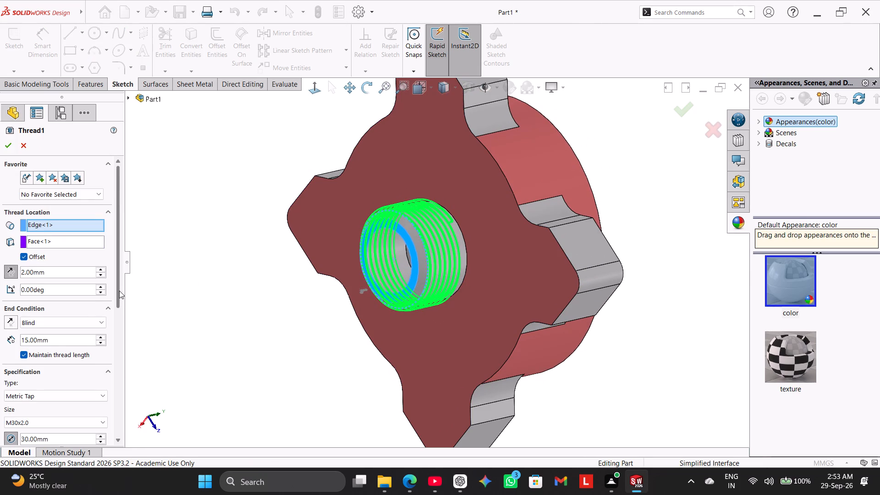
drag(119, 291, 116, 360)
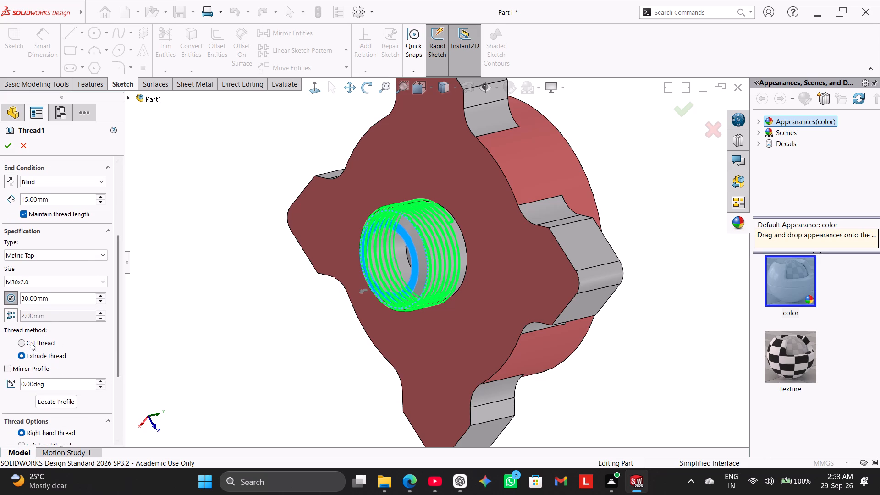
click(31, 342)
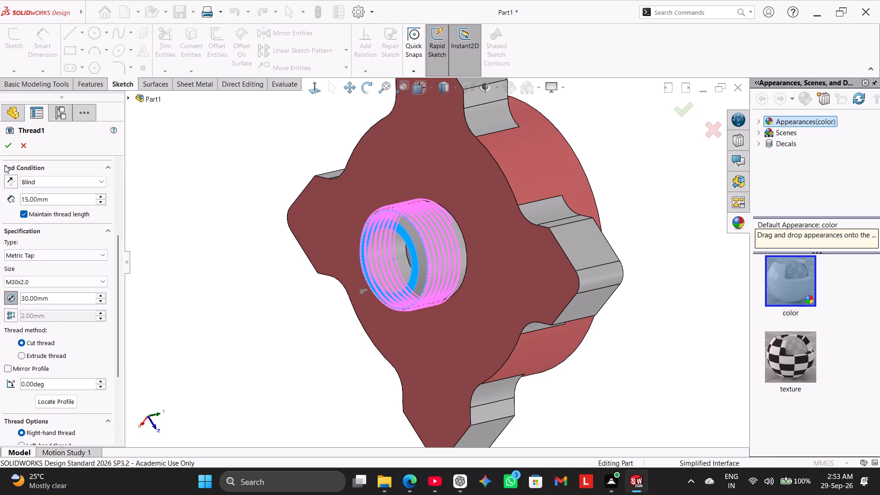
click(9, 148)
click(9, 148)
click(9, 148)
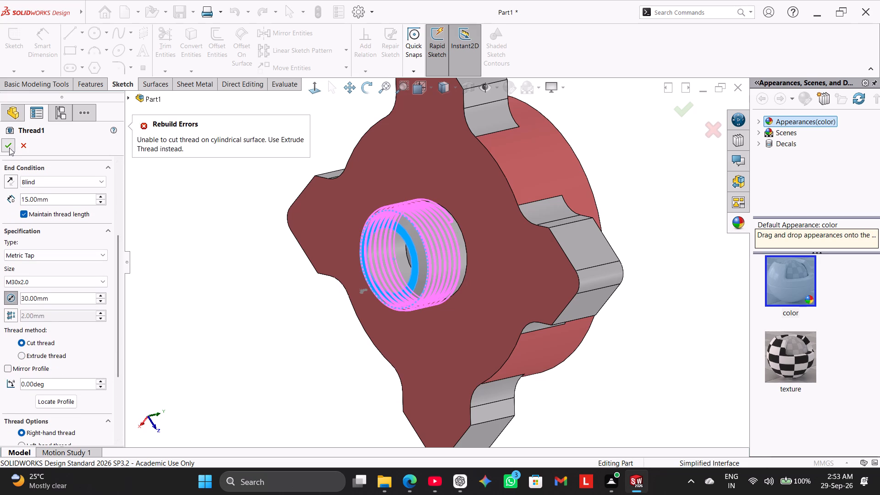
click(9, 148)
triple_click(9, 148)
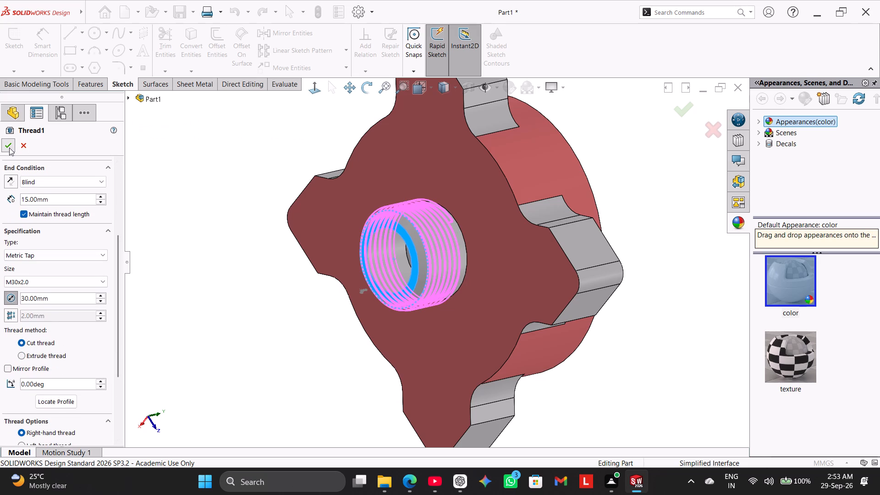
click(9, 148)
triple_click(9, 148)
click(9, 148)
triple_click(9, 148)
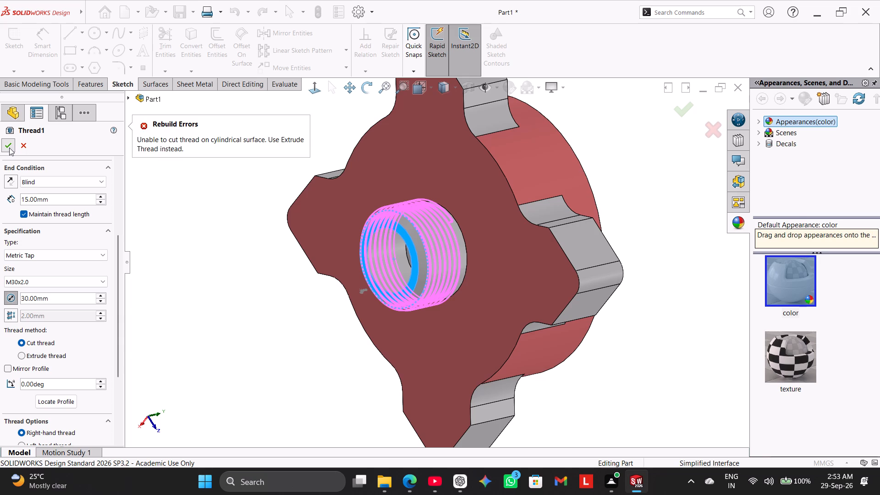
click(9, 148)
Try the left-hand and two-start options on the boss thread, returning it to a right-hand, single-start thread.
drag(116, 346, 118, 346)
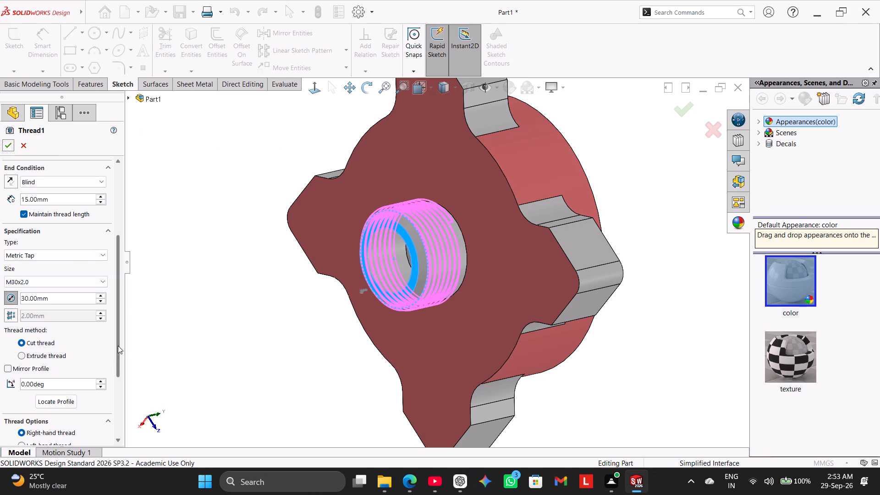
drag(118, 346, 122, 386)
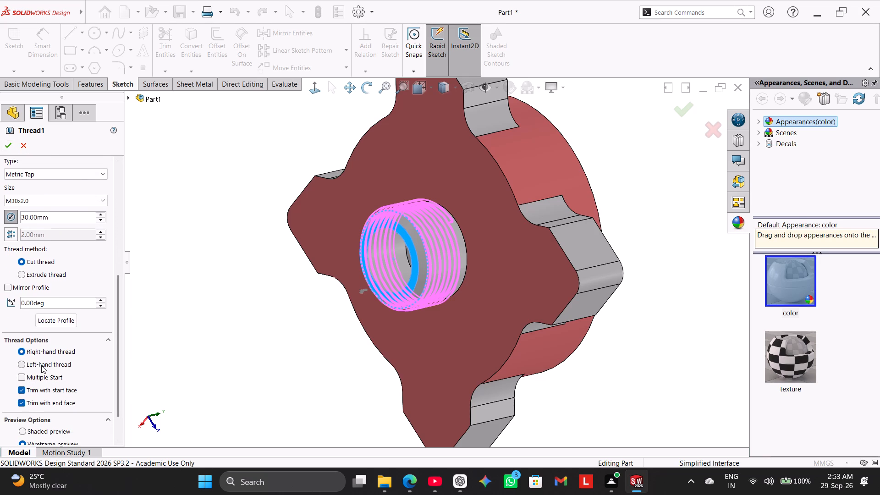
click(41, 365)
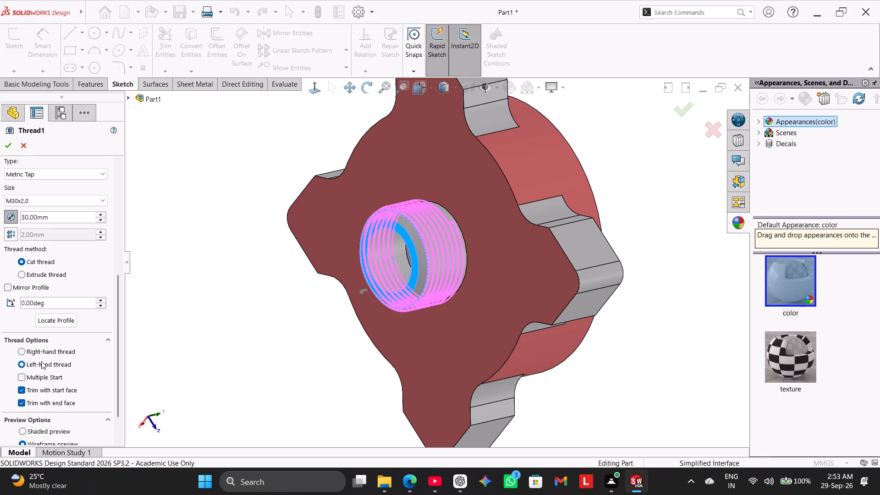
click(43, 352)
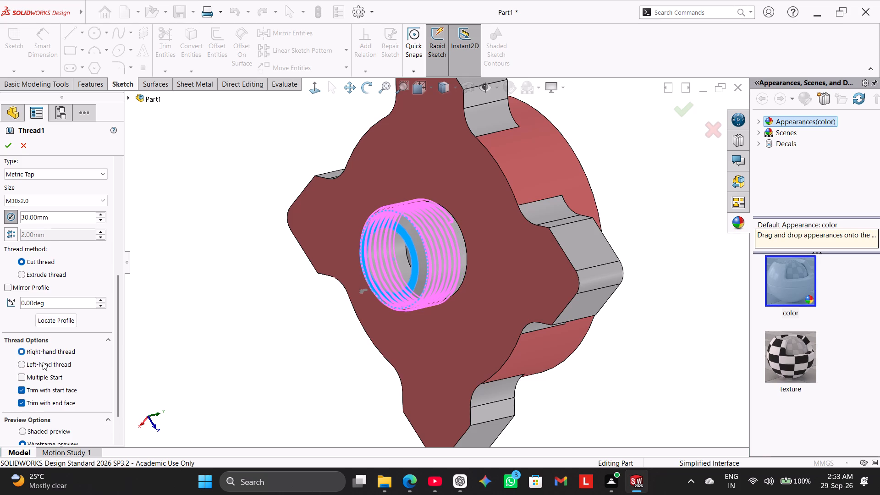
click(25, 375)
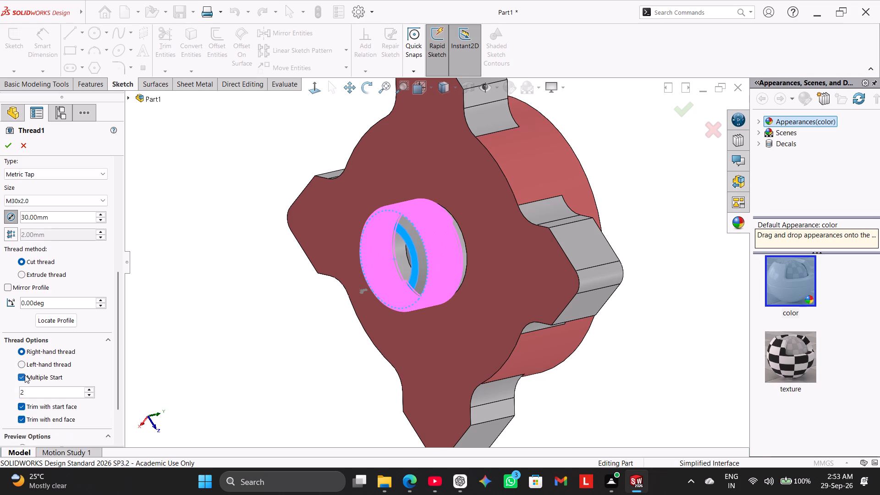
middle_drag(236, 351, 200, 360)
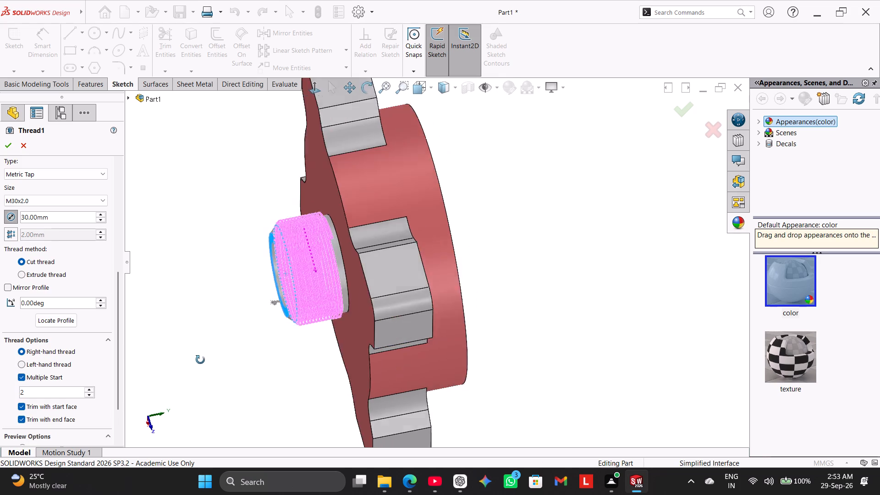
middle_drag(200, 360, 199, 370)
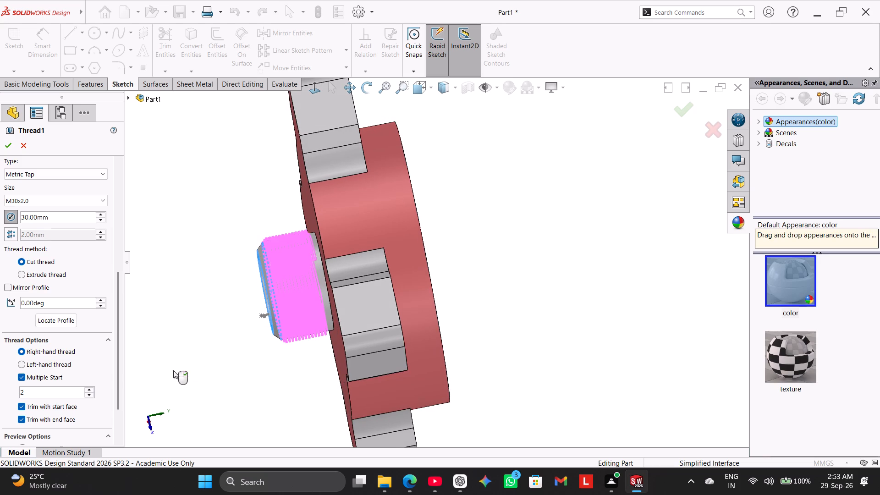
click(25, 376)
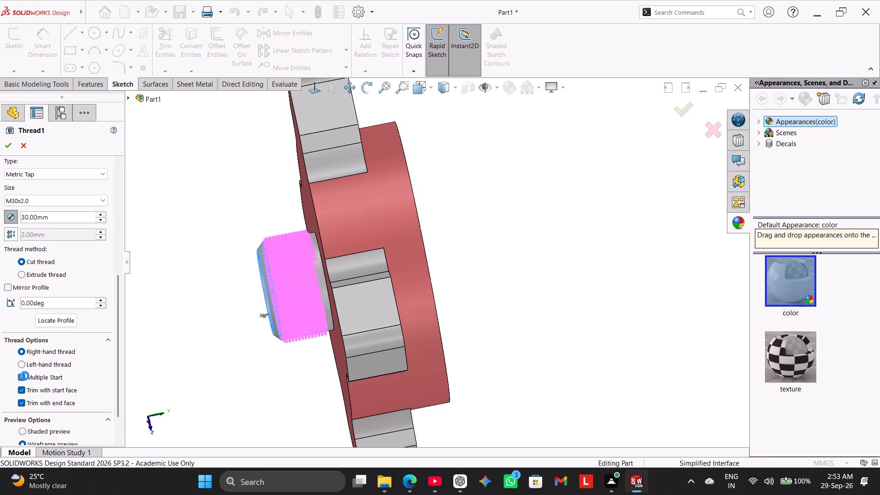
Compare the shaded, wireframe and partial previews of the boss thread from different angles, ending on the wireframe preview.
drag(116, 361, 121, 378)
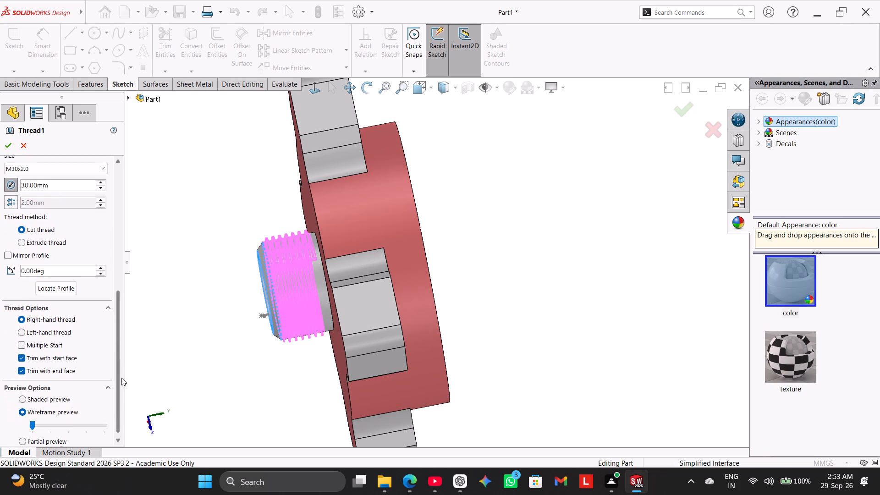
drag(121, 378, 122, 389)
click(24, 394)
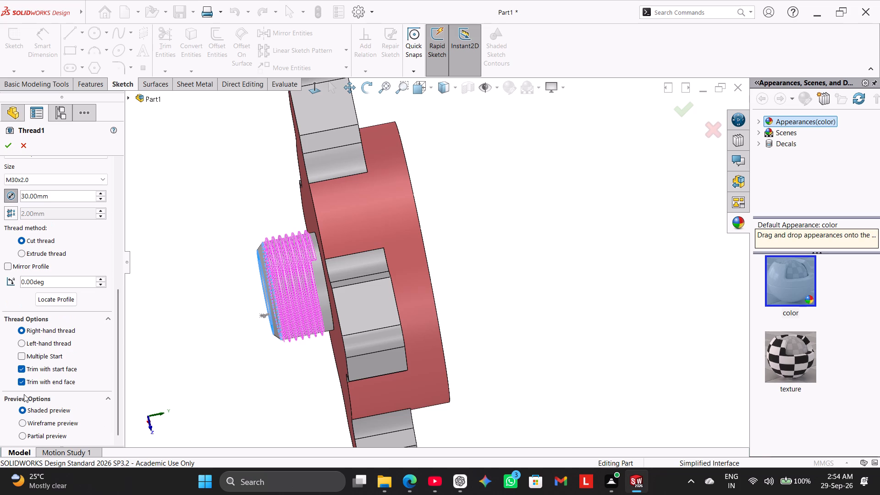
click(20, 421)
scroll(29, 422, down, 1)
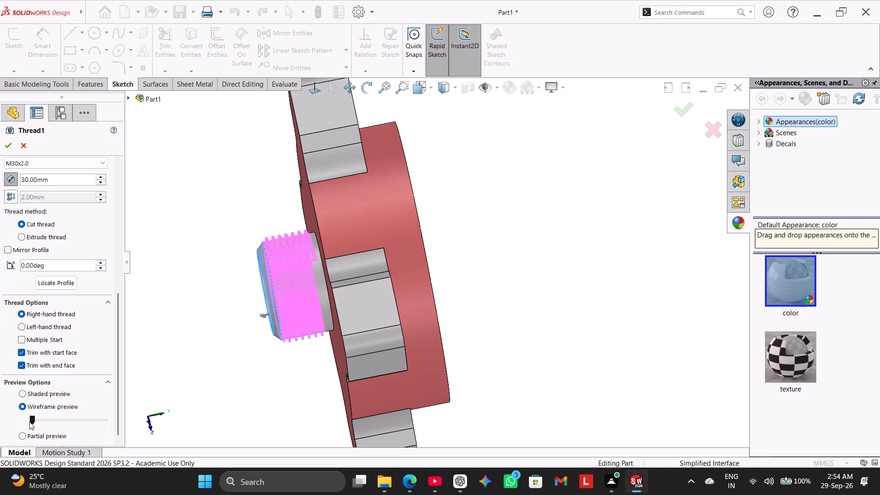
drag(29, 422, 112, 419)
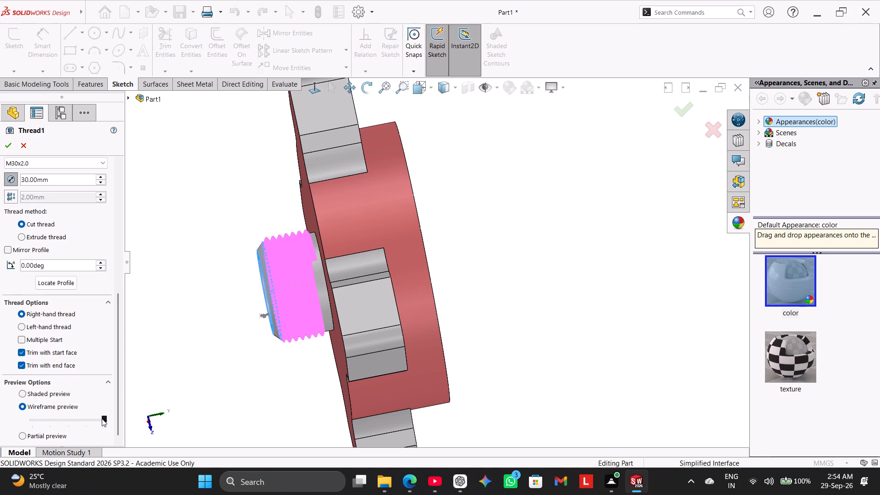
drag(102, 418, 14, 422)
click(21, 435)
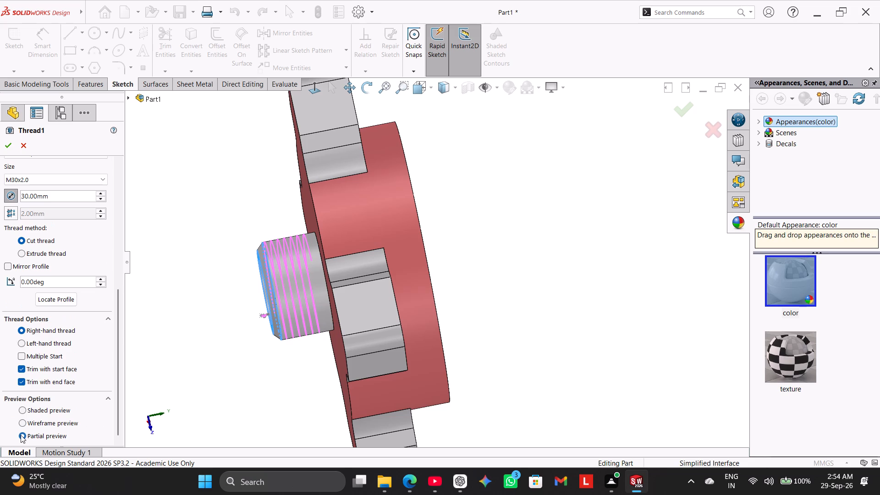
click(21, 412)
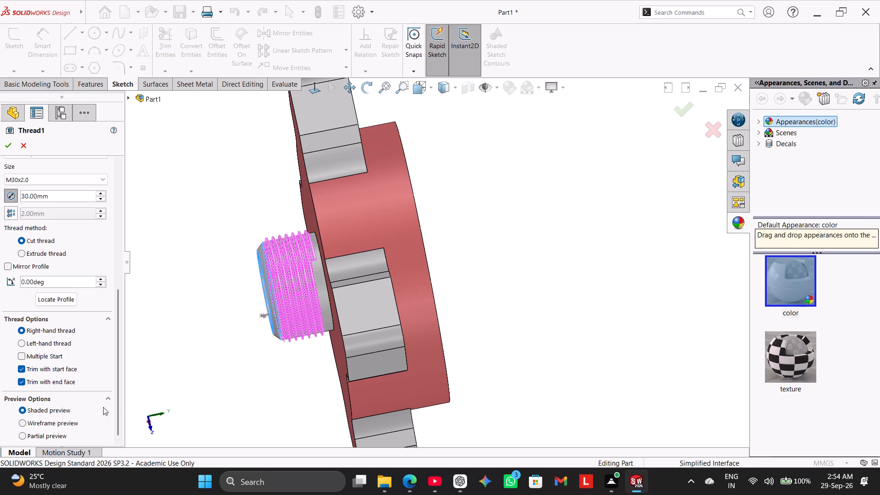
click(46, 418)
click(38, 412)
drag(118, 401, 120, 427)
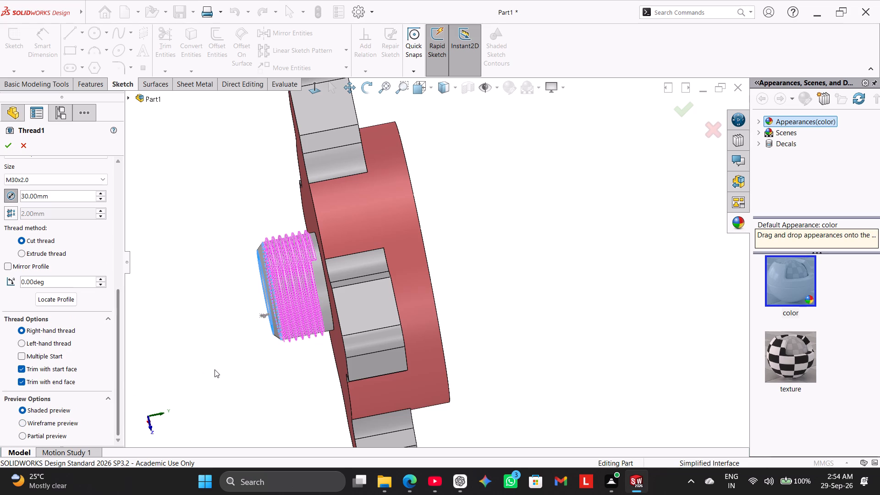
middle_drag(215, 368, 184, 336)
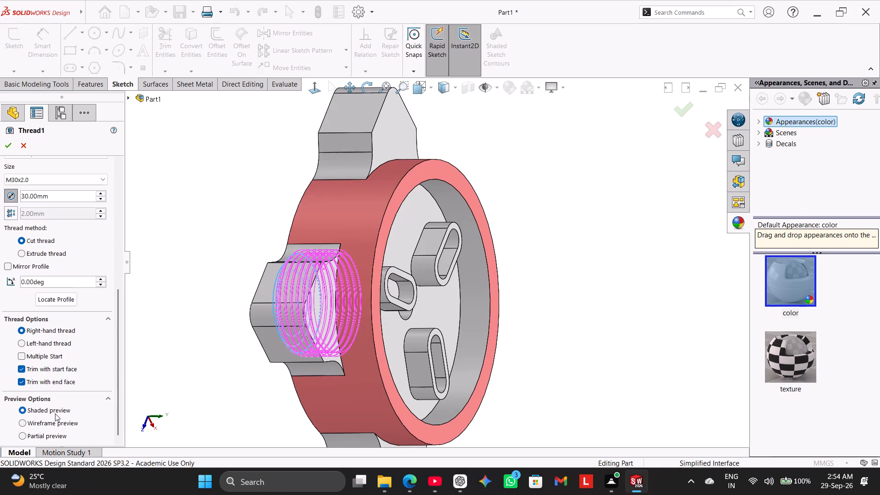
click(54, 421)
middle_drag(187, 389, 224, 393)
scroll(156, 388, up, 1)
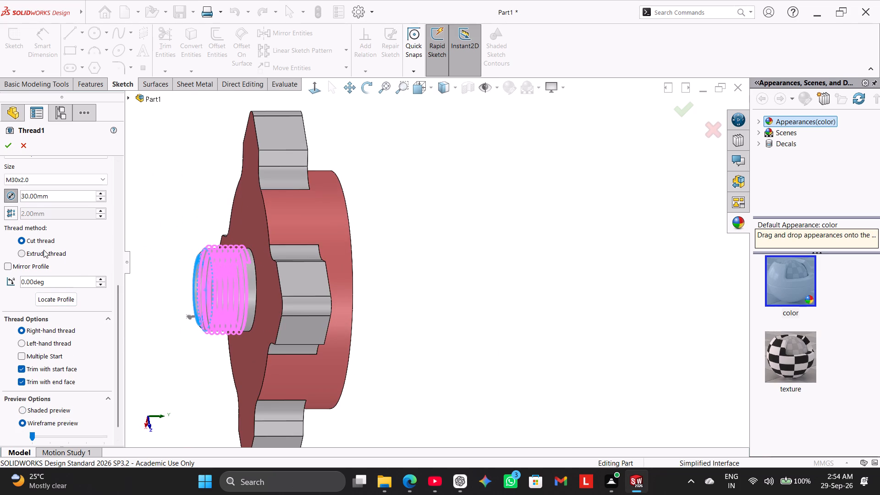
Retry the boss thread as Cut thread, switch its thread method back to Extrude thread and apply the edit.
click(11, 146)
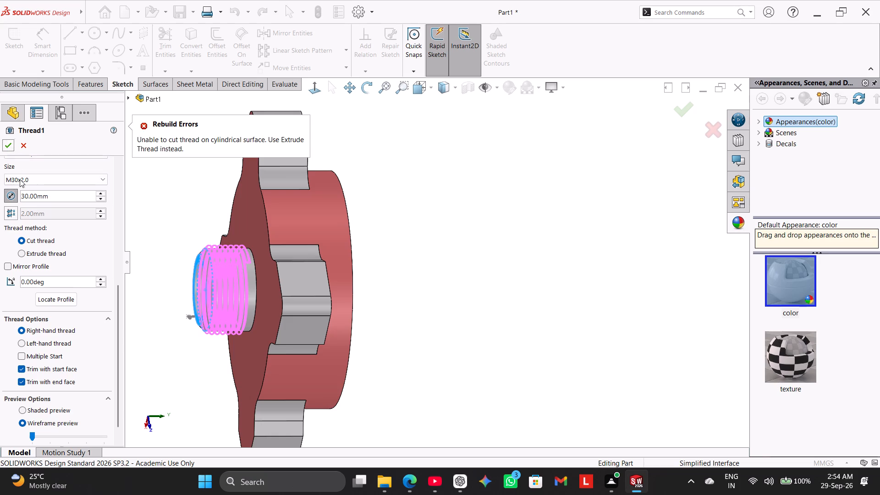
click(23, 255)
drag(151, 352, 148, 351)
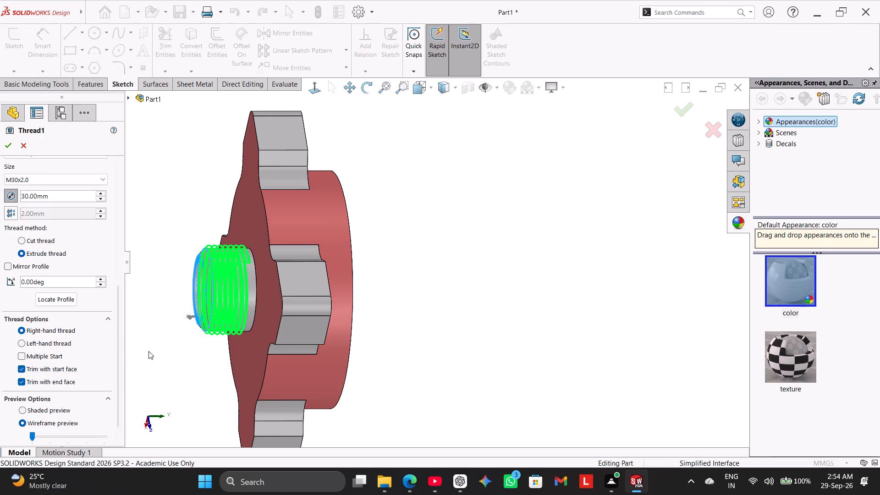
drag(148, 351, 143, 348)
middle_drag(159, 354, 154, 358)
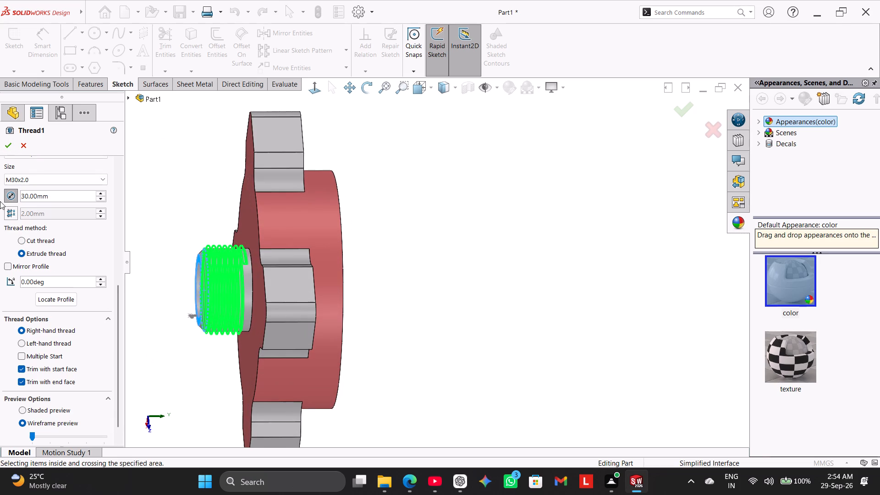
click(5, 149)
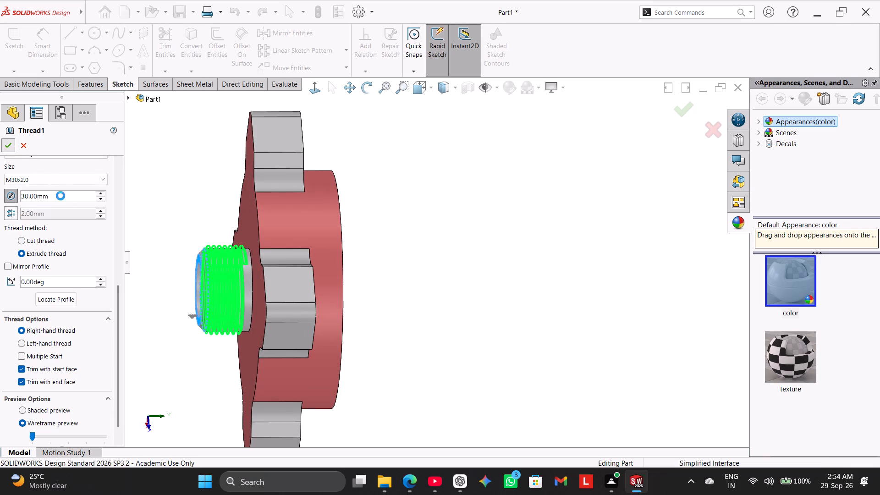
Examine the rebuilt boss thread, its run-out near the base face and the chamfered bore end from several angles.
click(156, 256)
middle_drag(170, 300, 164, 324)
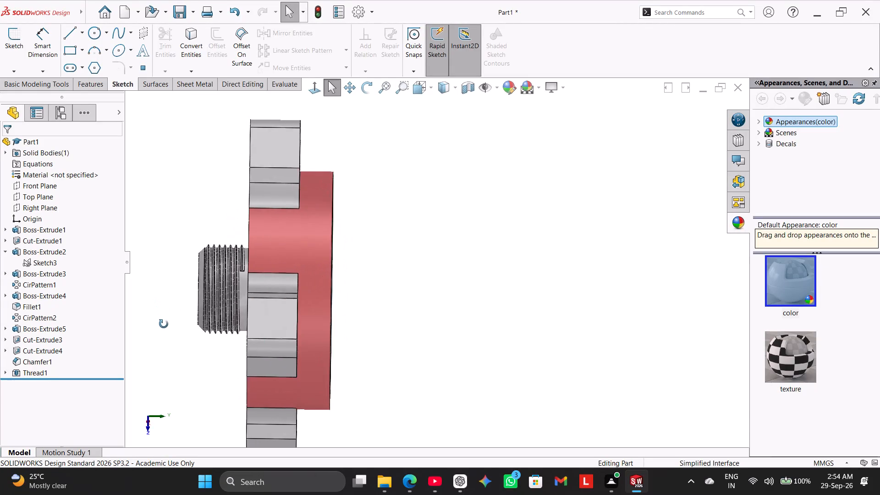
middle_drag(164, 324, 166, 331)
scroll(170, 330, down, 3)
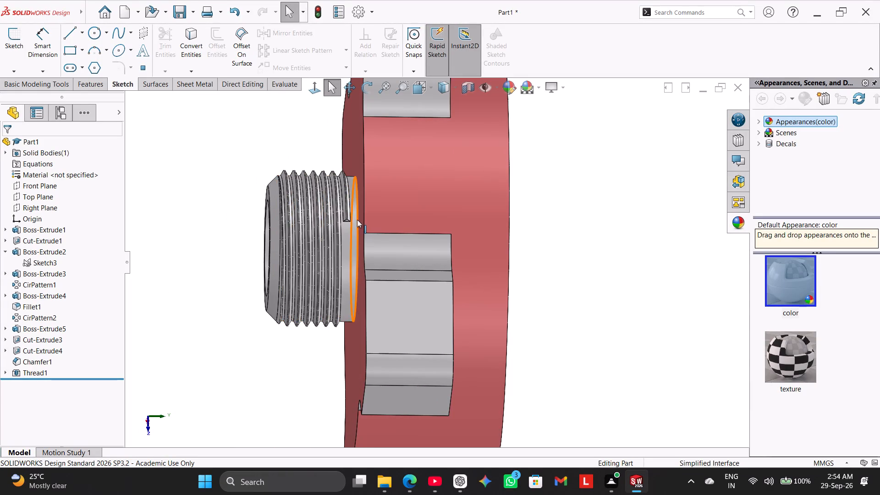
middle_drag(323, 368, 324, 324)
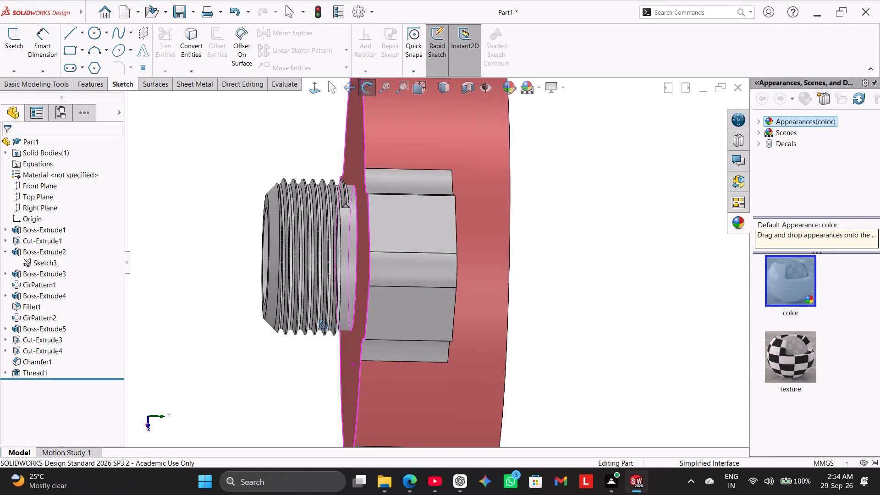
middle_drag(324, 324, 345, 333)
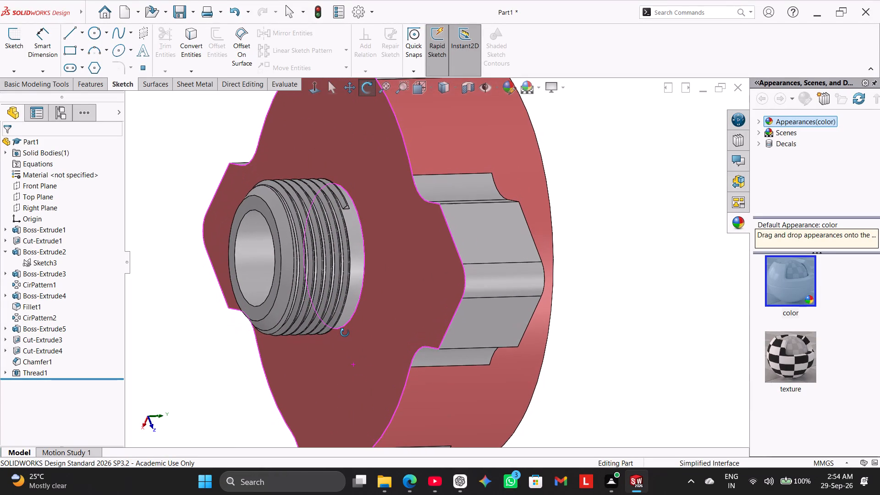
middle_drag(345, 333, 345, 333)
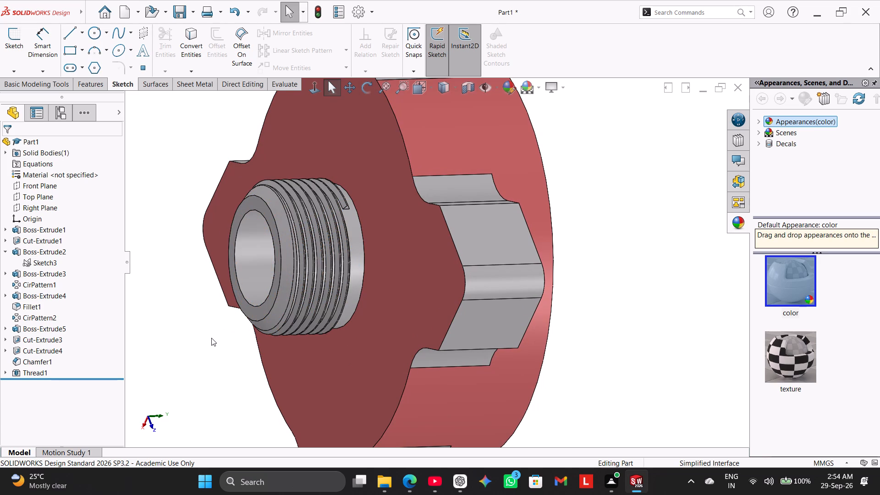
middle_drag(214, 333, 226, 269)
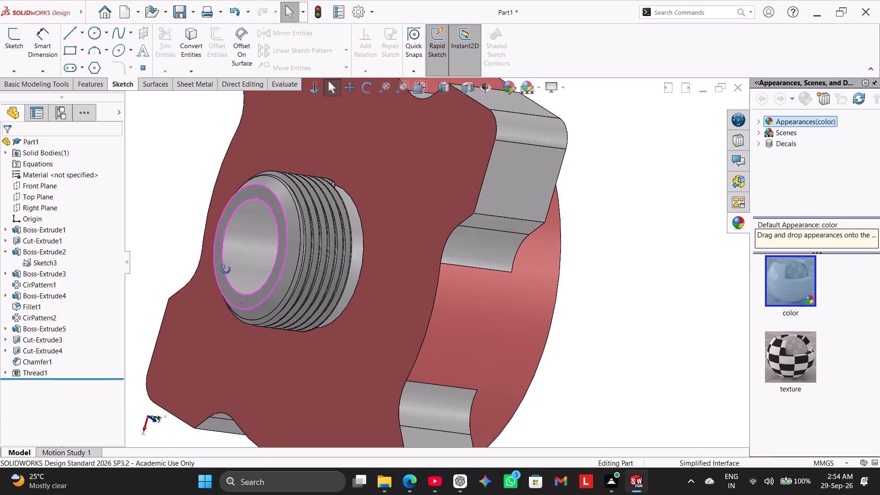
middle_drag(226, 269, 222, 255)
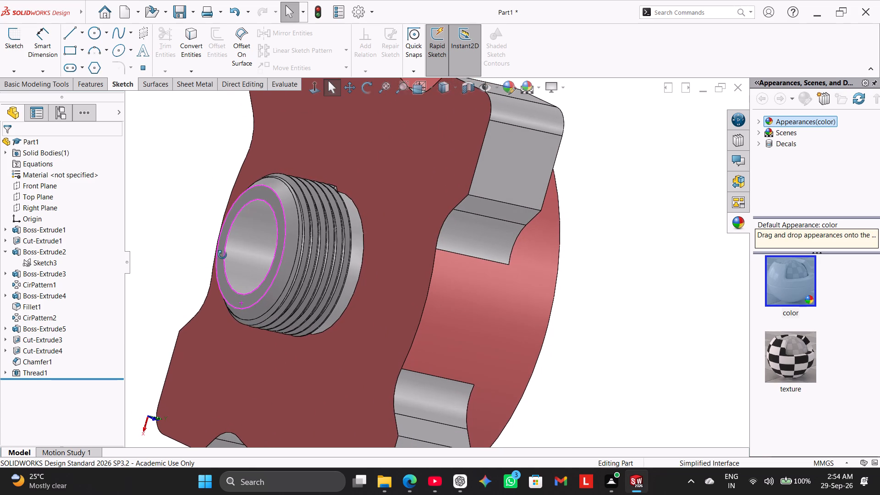
middle_drag(222, 255, 235, 289)
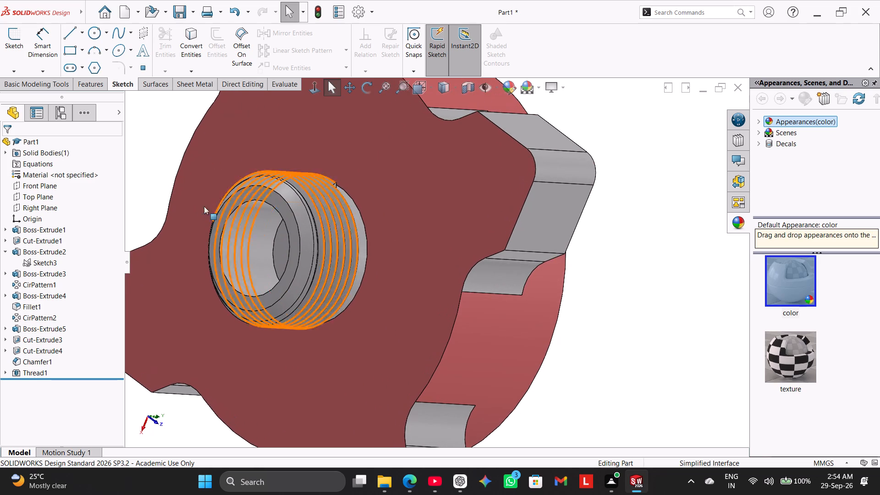
middle_drag(161, 181, 174, 197)
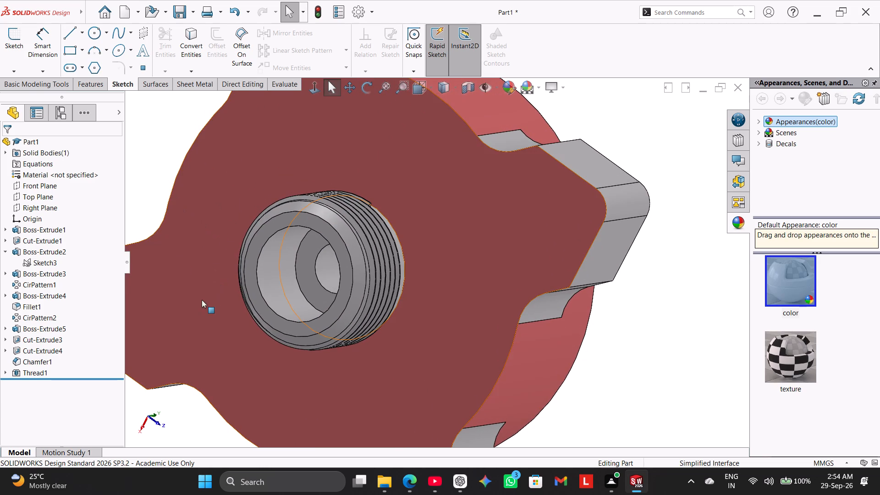
middle_drag(156, 188, 159, 214)
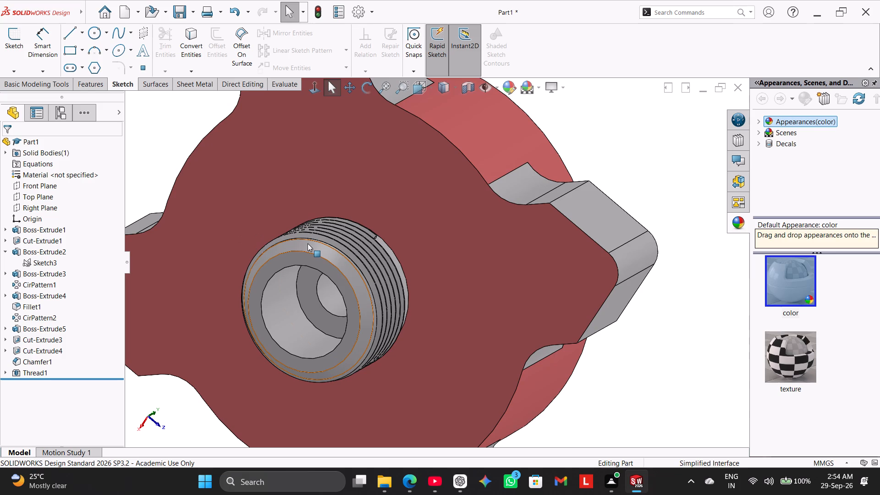
right_click(305, 239)
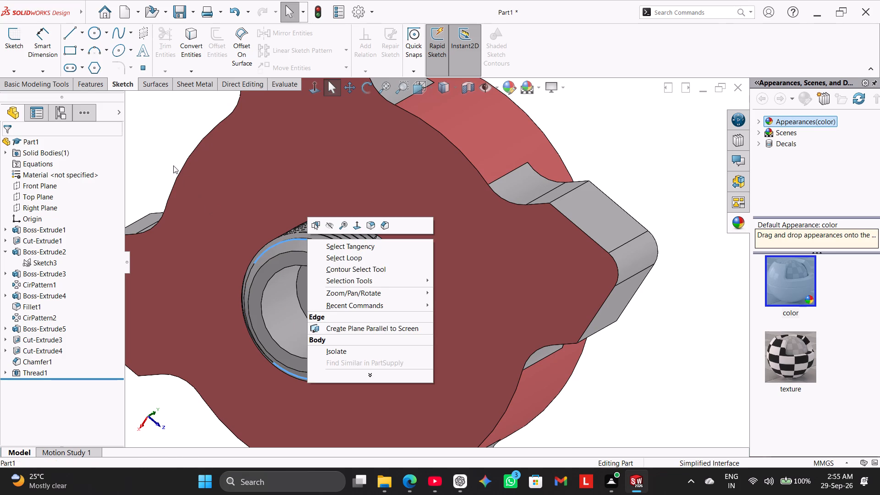
click(157, 154)
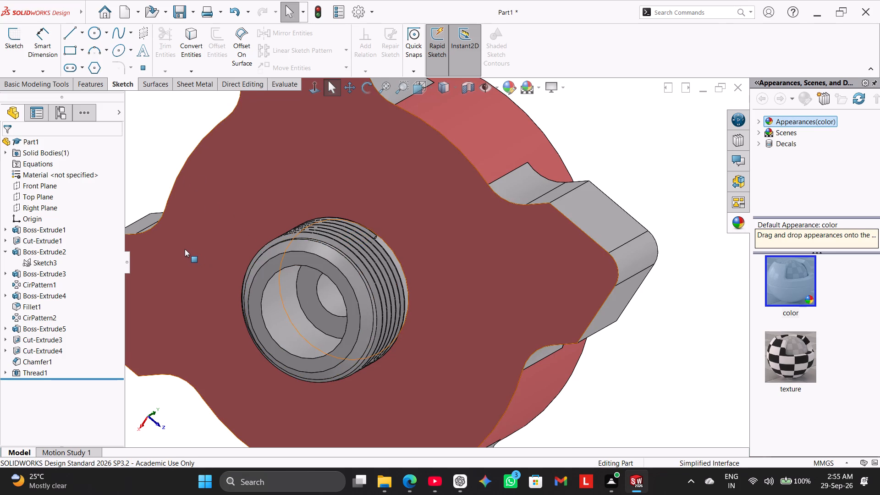
Examine the whole part from the threaded boss side and the recessed side with the slot bosses.
scroll(185, 249, up, 1)
scroll(180, 207, up, 1)
middle_drag(181, 207, 171, 214)
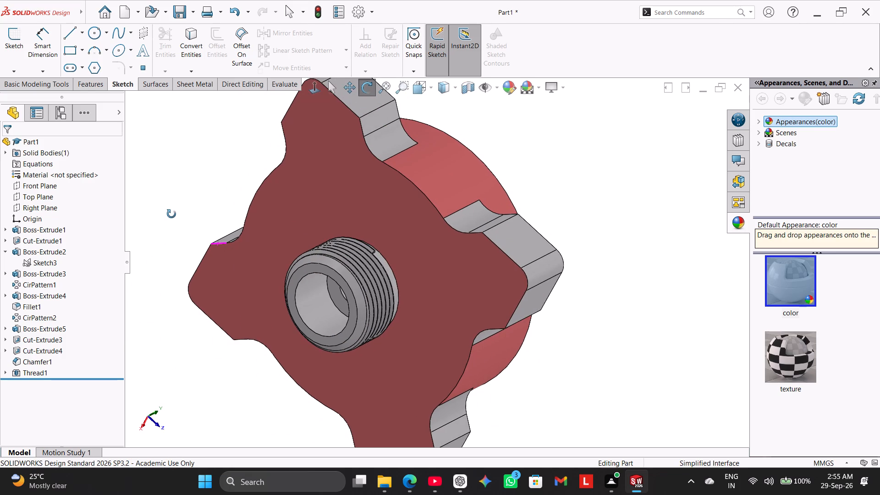
middle_drag(171, 214, 171, 214)
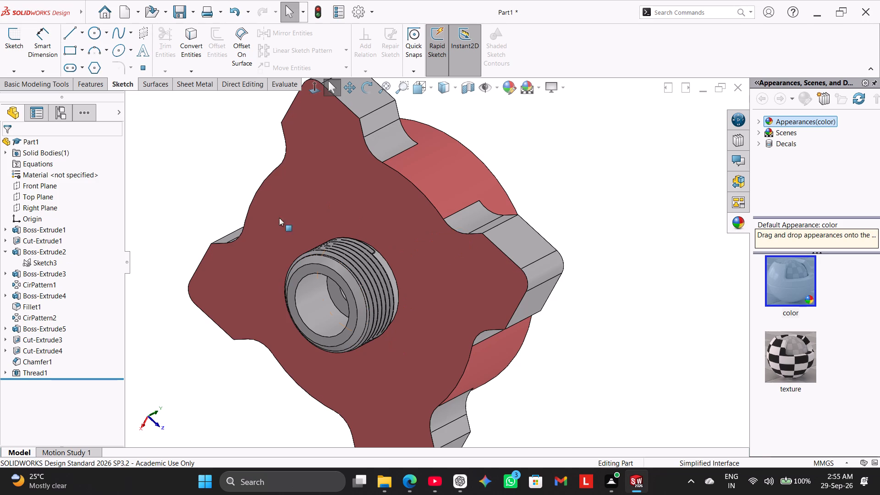
middle_drag(570, 130, 543, 171)
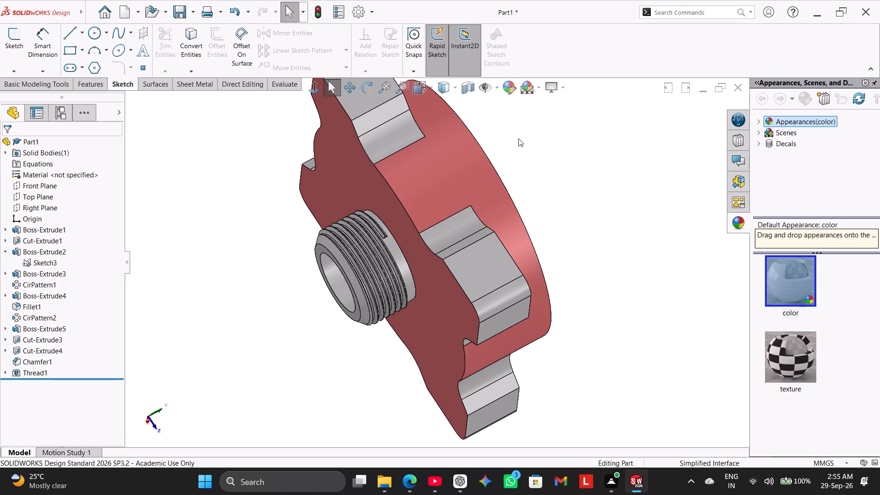
middle_drag(560, 170, 515, 217)
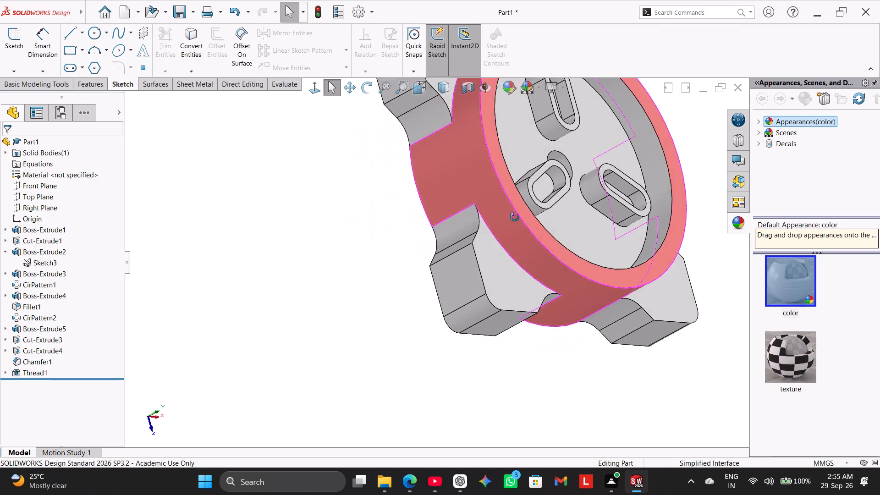
middle_drag(515, 217, 535, 217)
scroll(526, 208, up, 2)
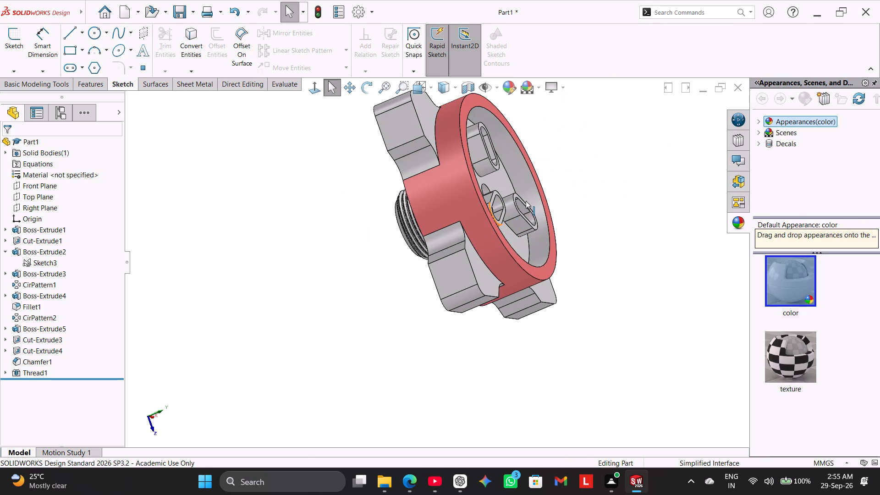
middle_drag(386, 195, 434, 176)
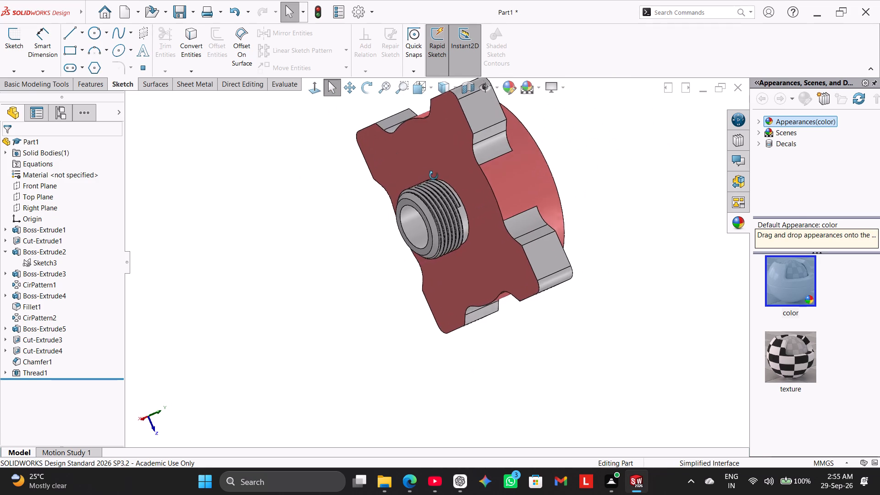
middle_drag(434, 176, 436, 174)
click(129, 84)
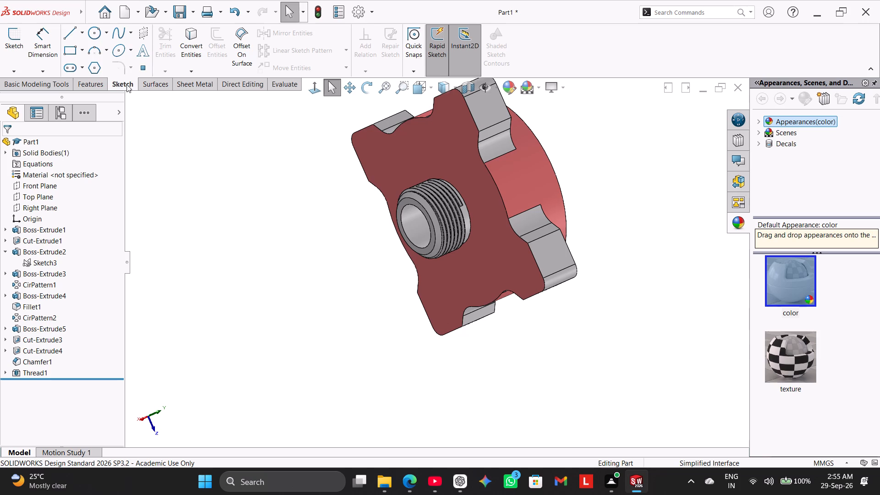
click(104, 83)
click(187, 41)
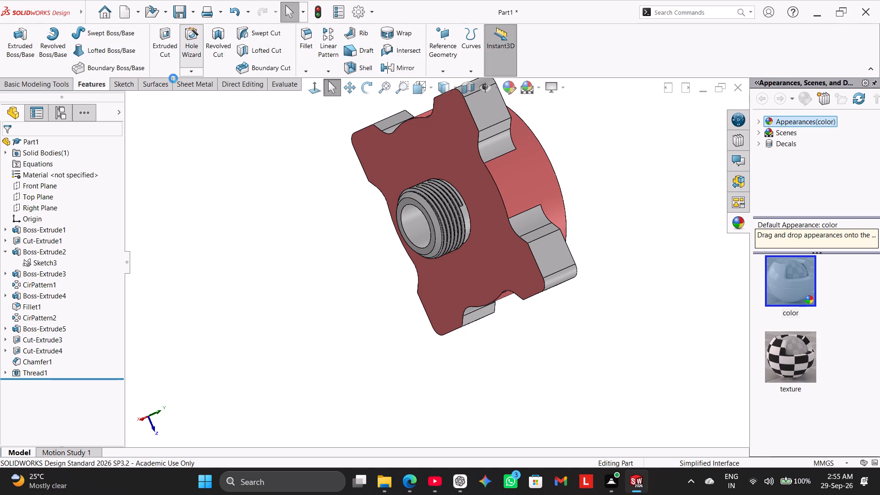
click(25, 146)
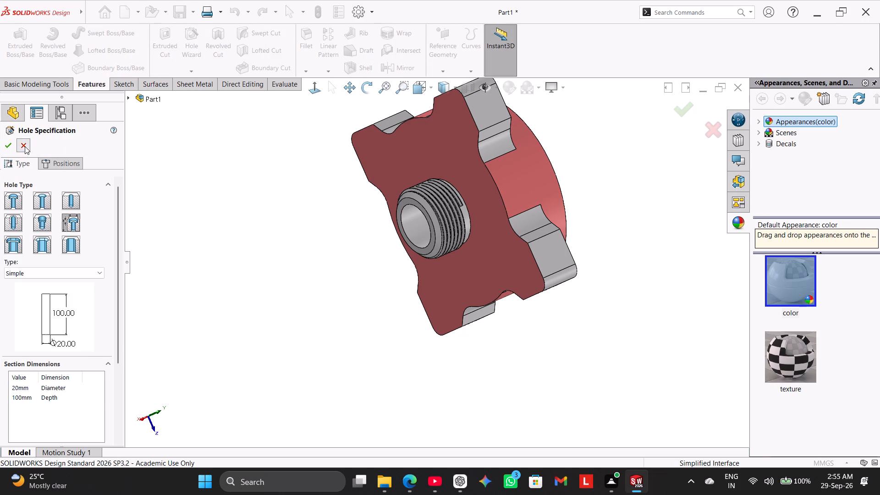
Start another Thread feature on the part.
click(183, 69)
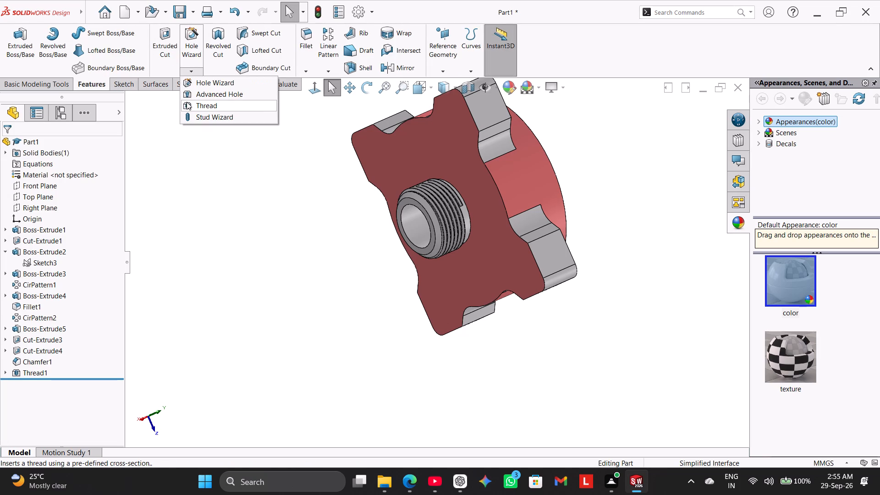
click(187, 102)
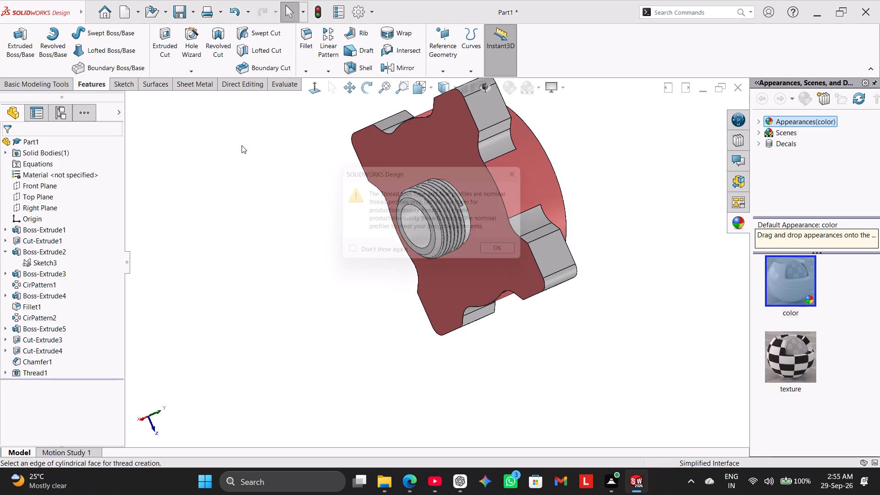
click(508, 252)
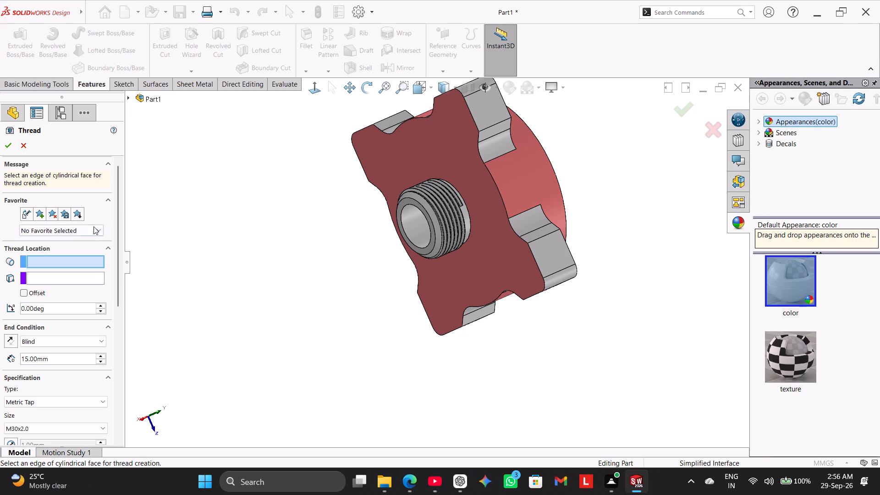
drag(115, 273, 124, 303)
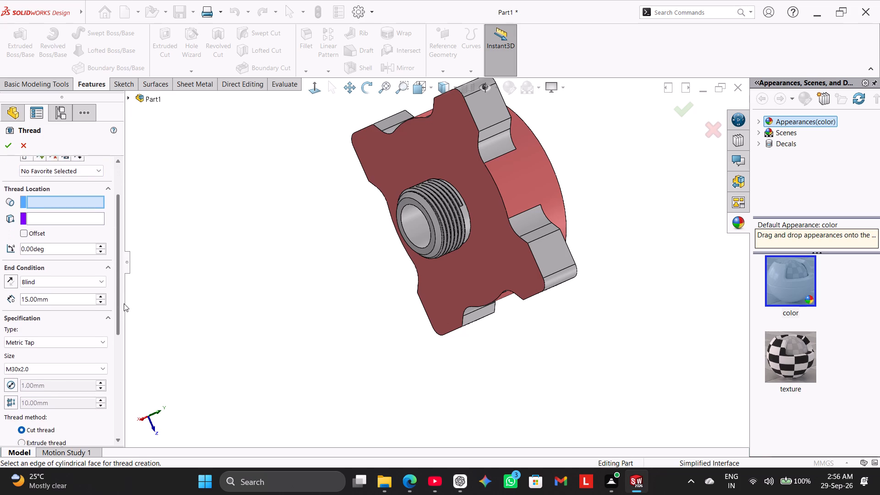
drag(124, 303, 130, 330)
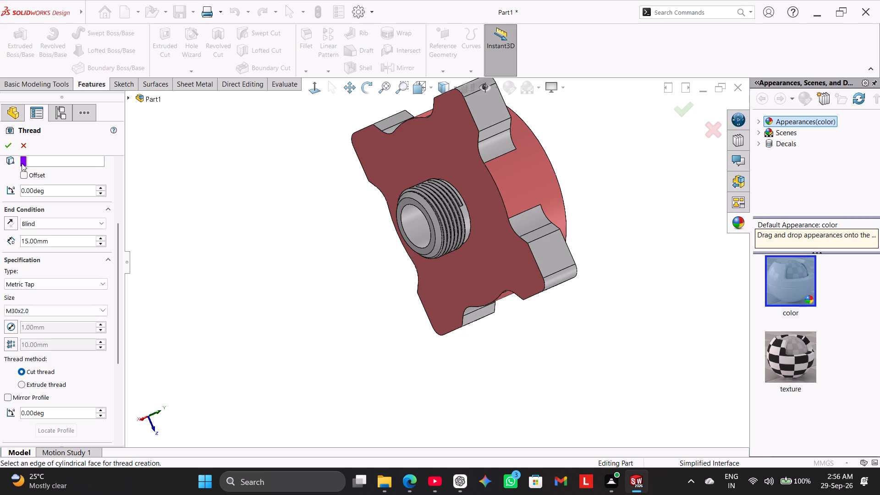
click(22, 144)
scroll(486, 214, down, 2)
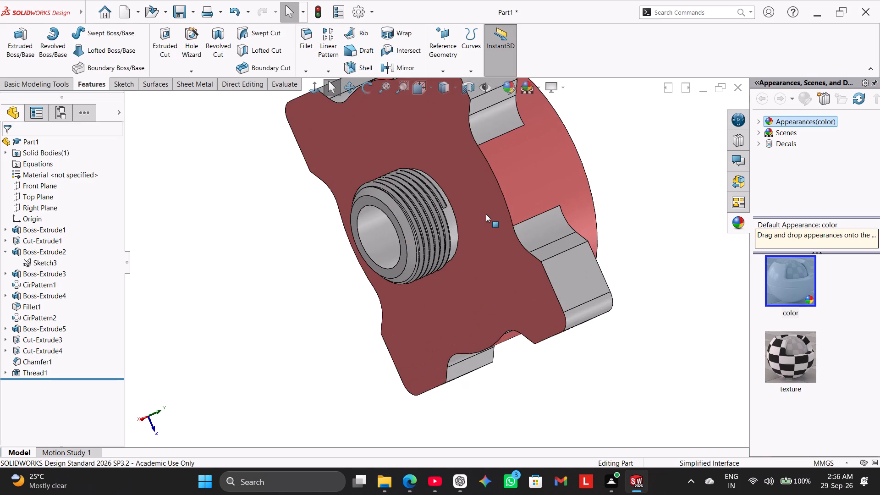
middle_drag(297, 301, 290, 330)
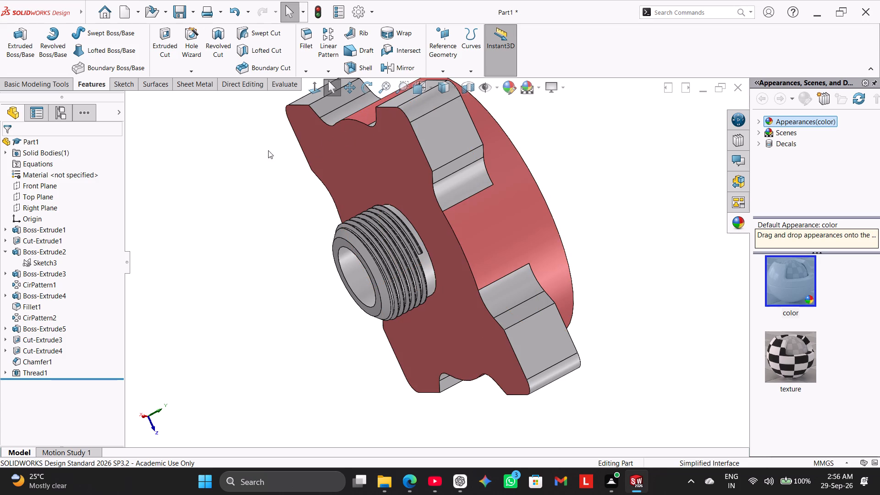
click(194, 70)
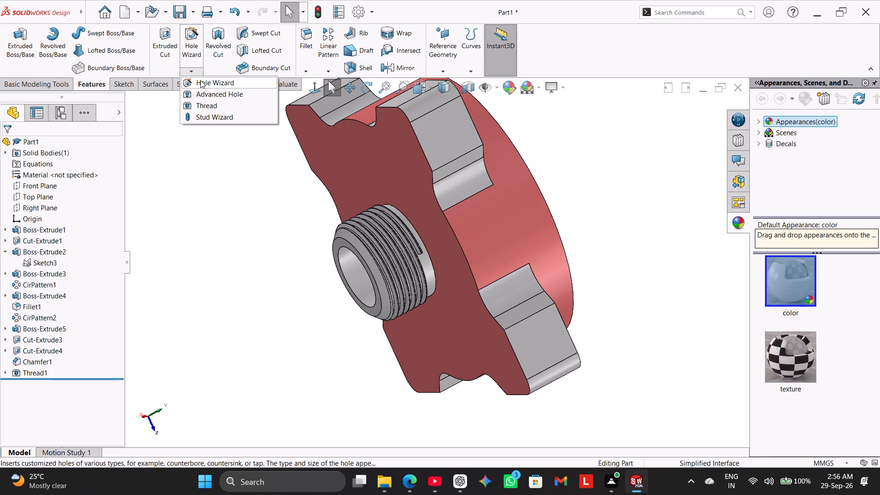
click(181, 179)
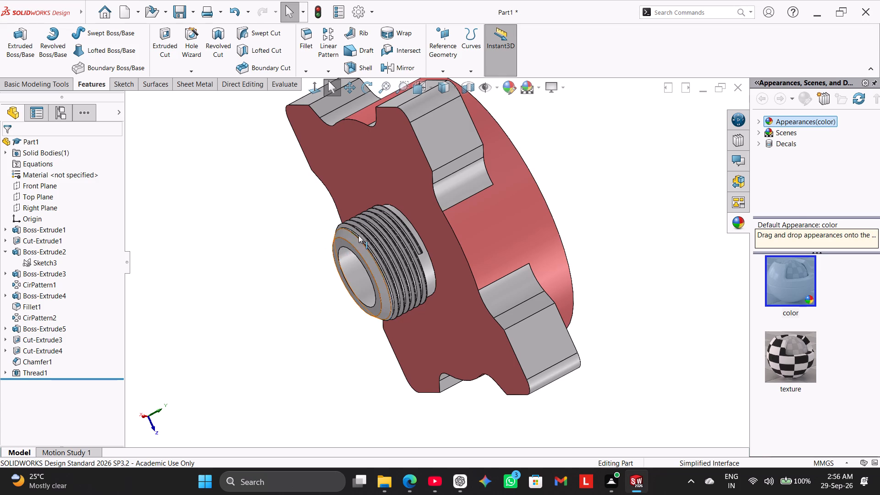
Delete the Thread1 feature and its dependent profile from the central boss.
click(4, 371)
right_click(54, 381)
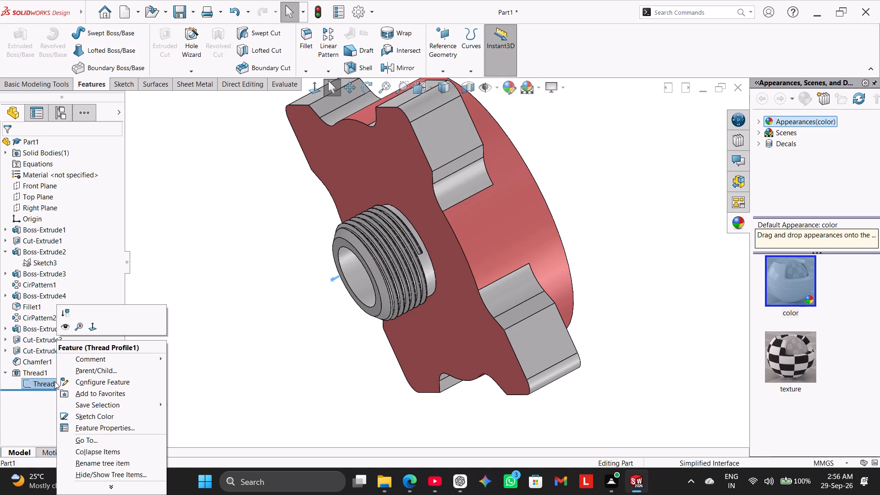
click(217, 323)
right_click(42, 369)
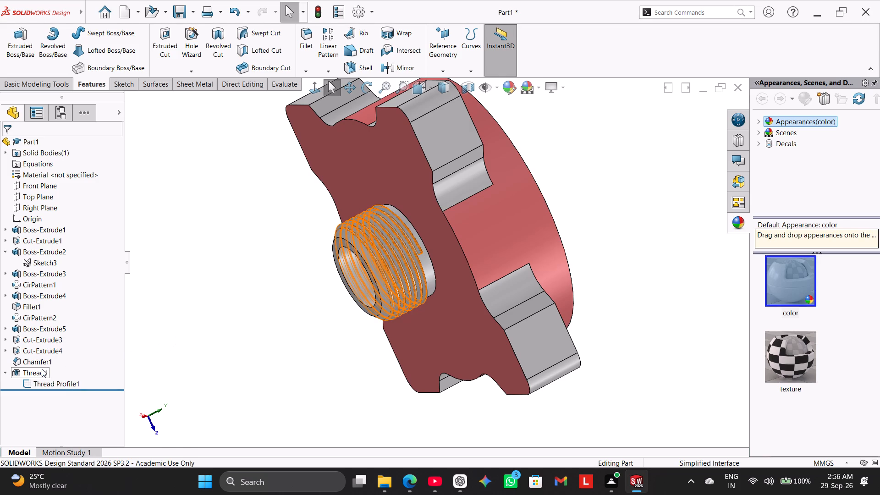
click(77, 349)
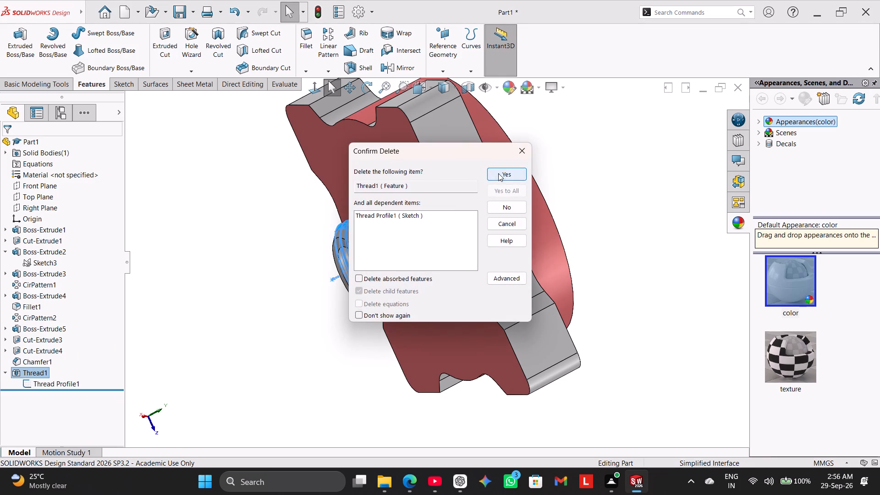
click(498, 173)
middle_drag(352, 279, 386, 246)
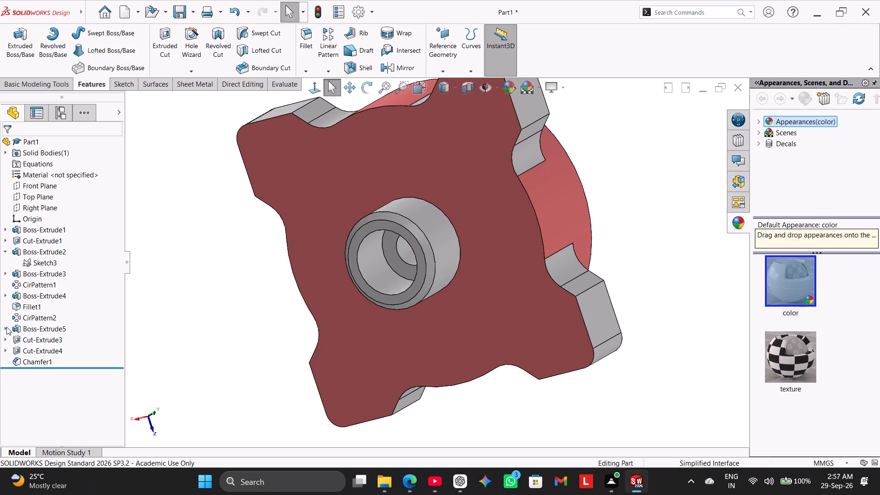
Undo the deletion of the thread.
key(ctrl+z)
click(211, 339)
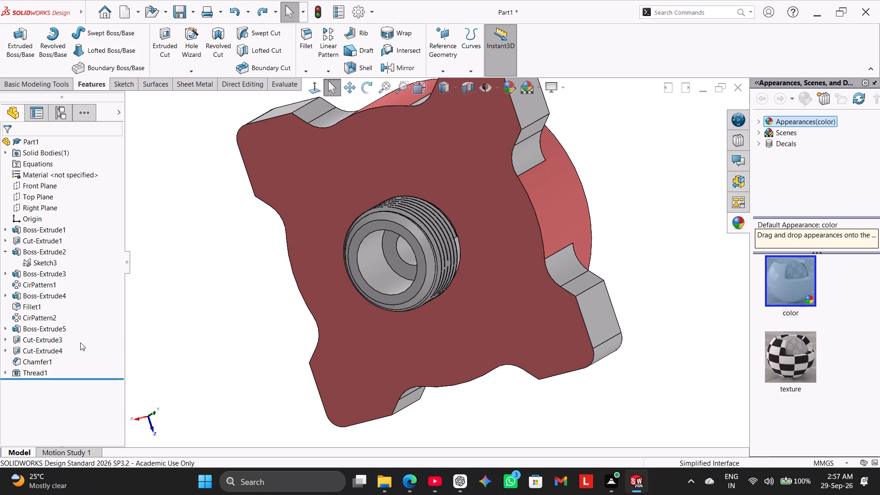
Edit Sketch6 of Boss-Extrude5, set the boss circle's diameter to 28 mm, and rebuild the part.
click(7, 331)
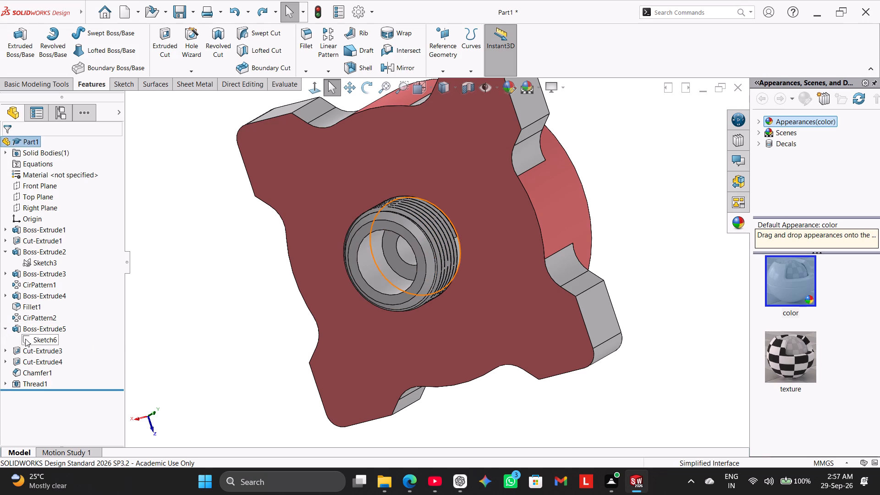
right_click(25, 339)
click(35, 302)
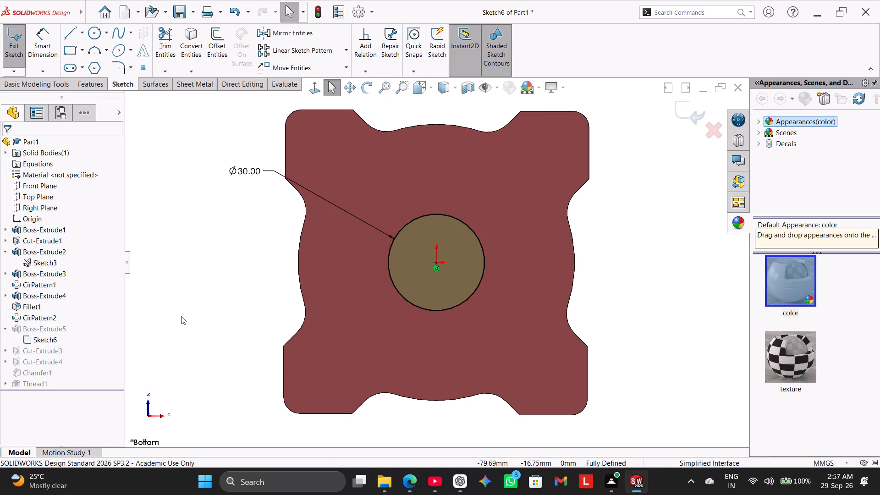
middle_drag(182, 317, 172, 337)
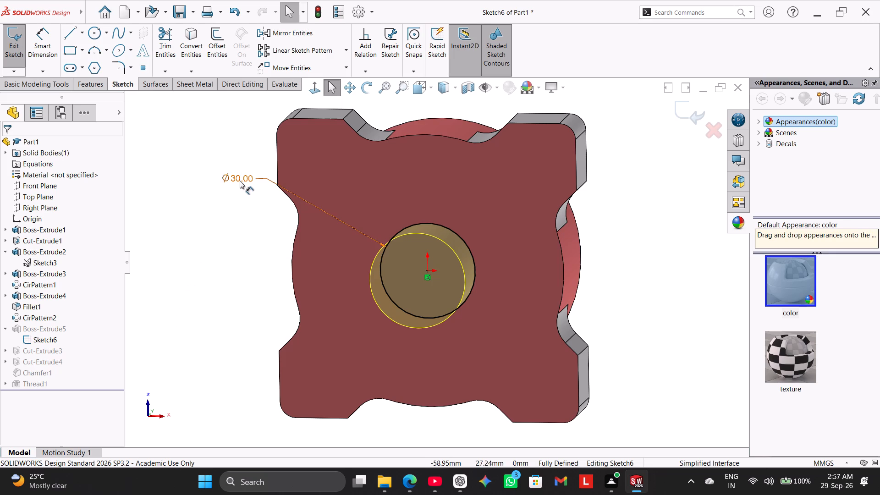
double_click(240, 181)
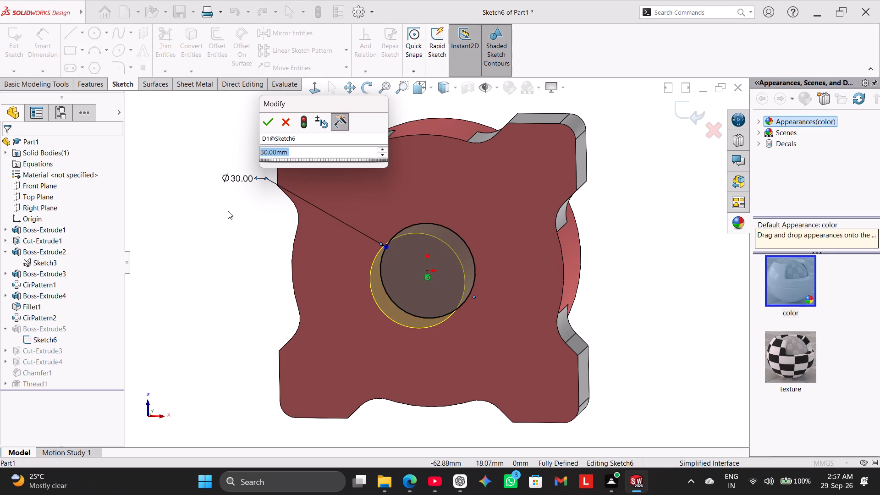
text(20)
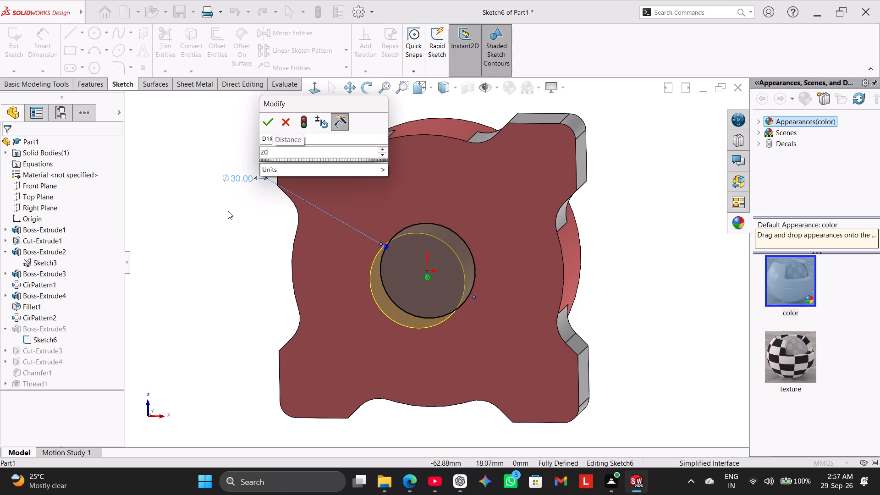
key(BackSpace)
key(BackSpace)
text(28)
key(Return)
middle_drag(260, 308, 204, 331)
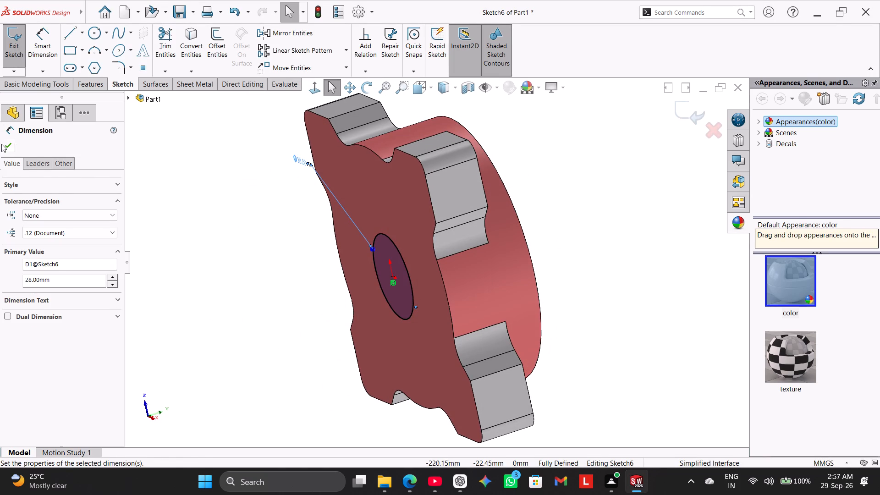
click(2, 145)
click(16, 54)
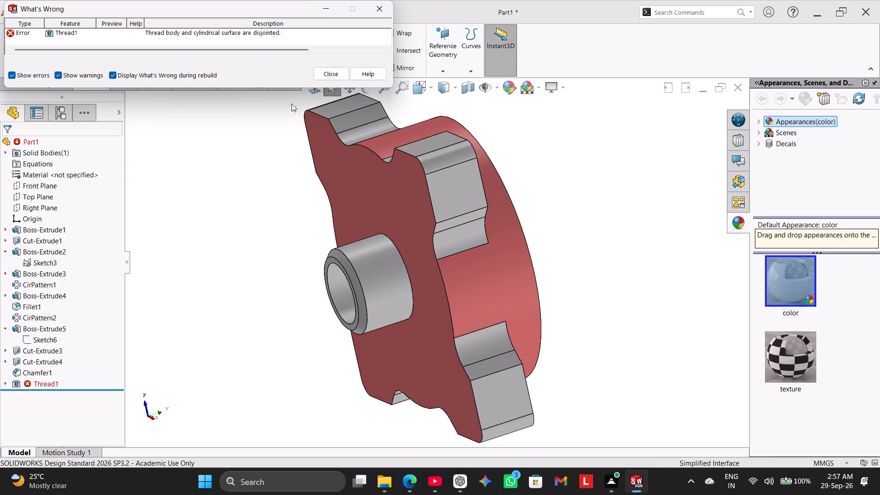
click(331, 72)
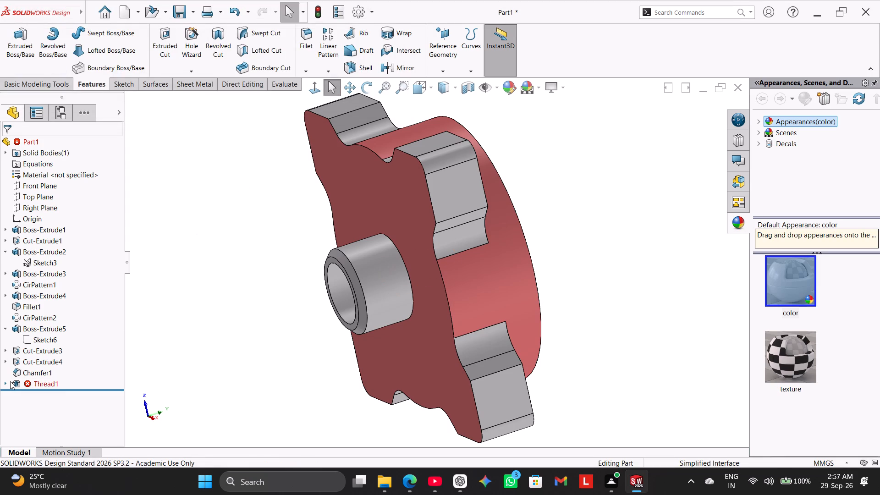
Edit Thread1 and try to apply the Cut thread method in place of Extrude thread.
click(10, 381)
right_click(40, 384)
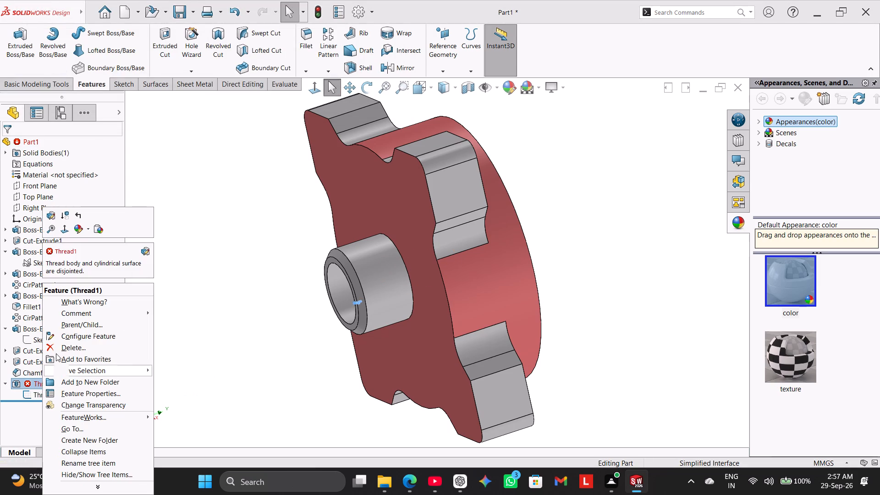
click(52, 214)
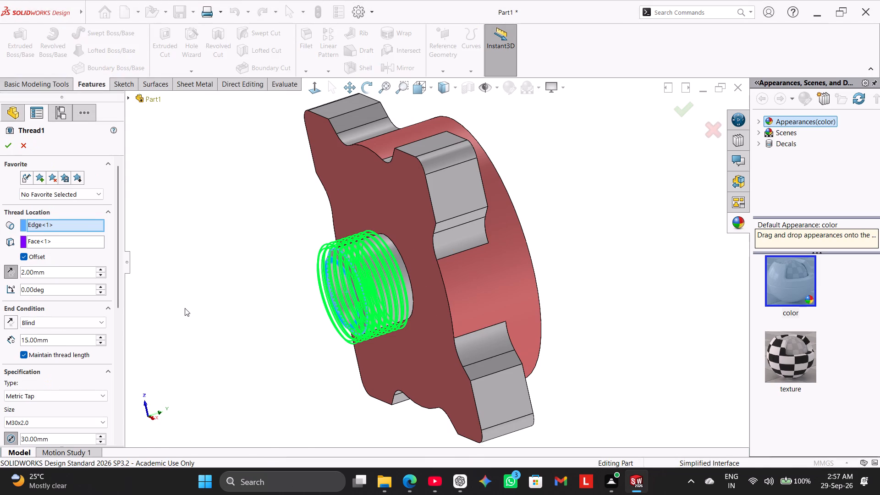
middle_drag(217, 322, 249, 274)
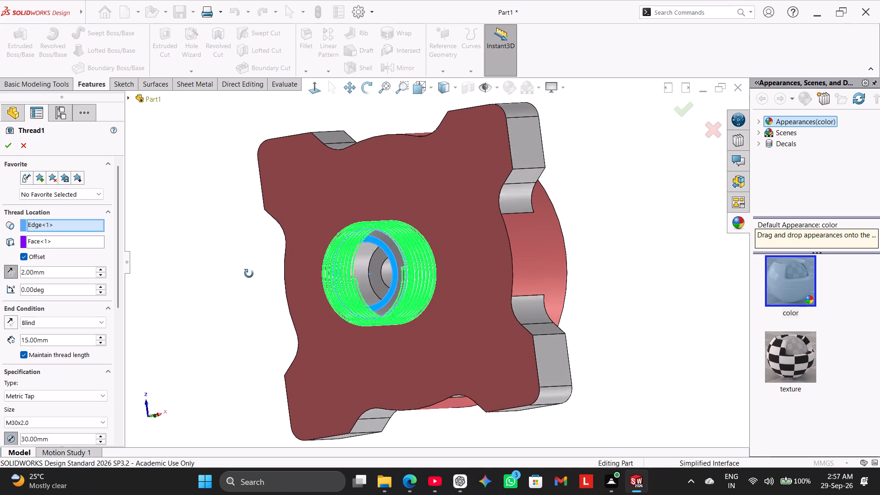
middle_drag(249, 274, 236, 309)
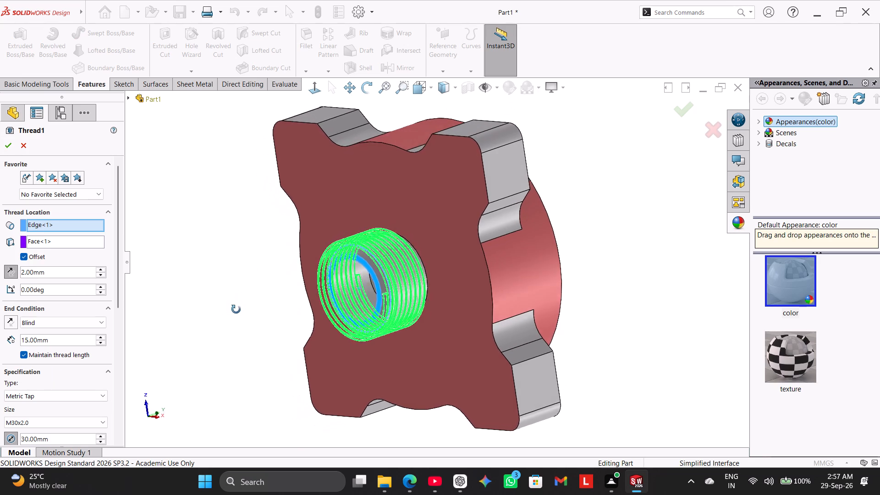
middle_drag(236, 309, 201, 307)
drag(115, 272, 124, 337)
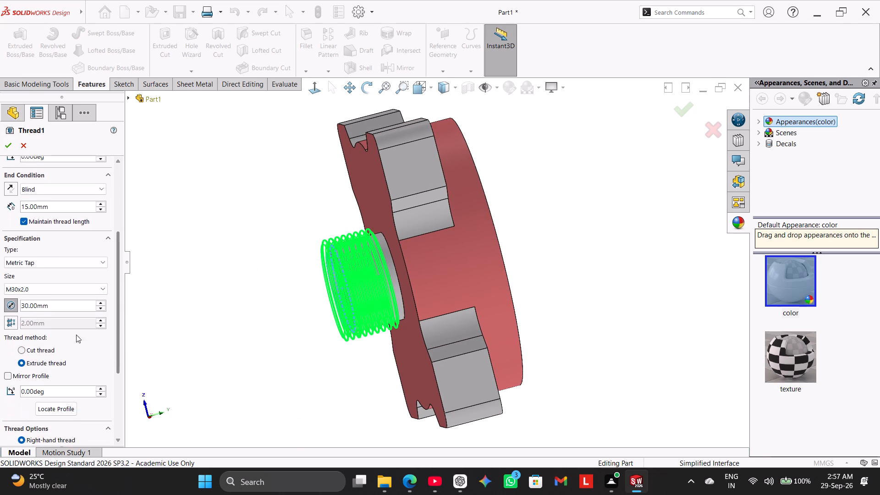
click(37, 353)
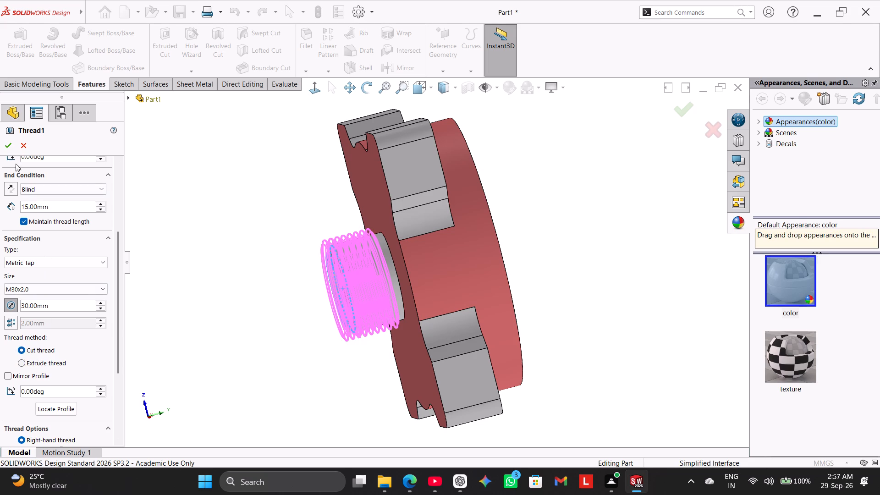
click(11, 148)
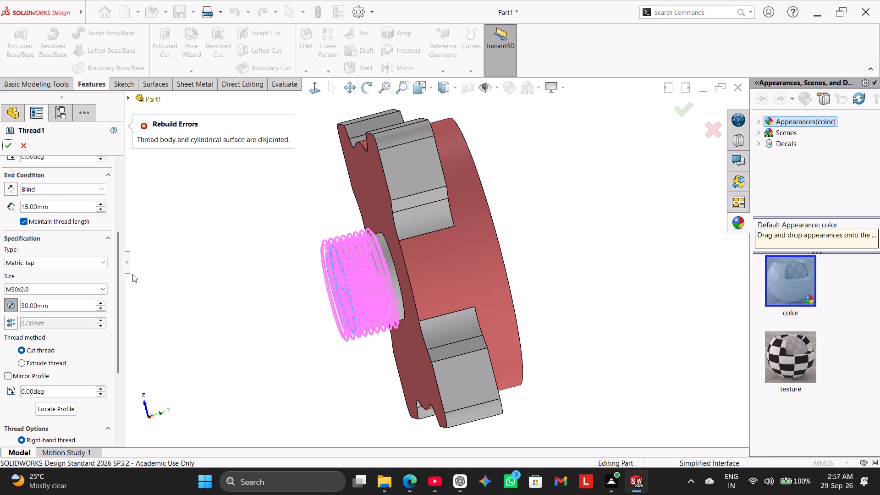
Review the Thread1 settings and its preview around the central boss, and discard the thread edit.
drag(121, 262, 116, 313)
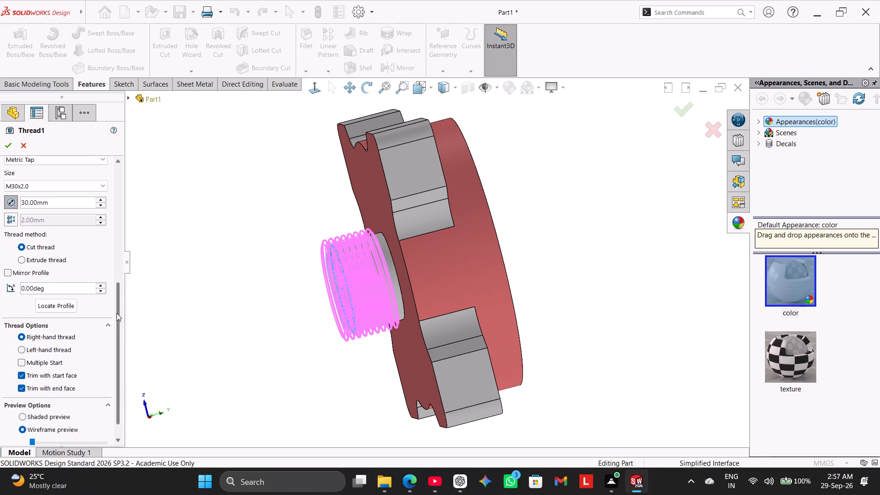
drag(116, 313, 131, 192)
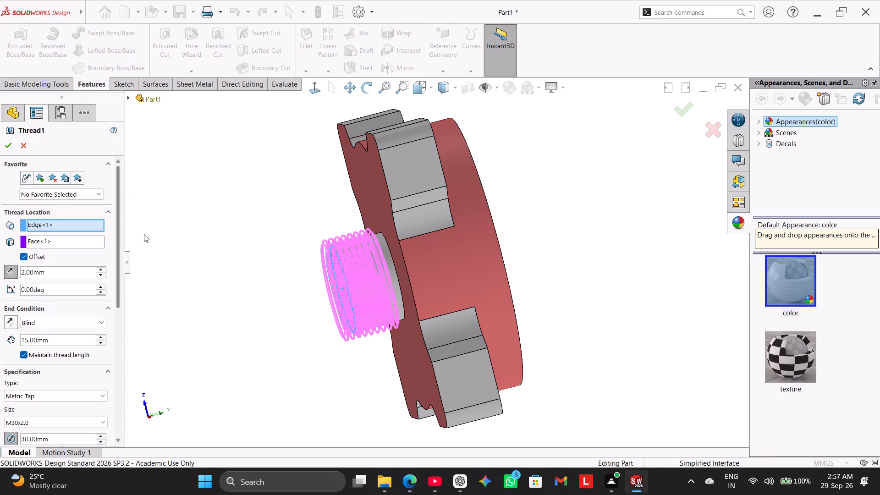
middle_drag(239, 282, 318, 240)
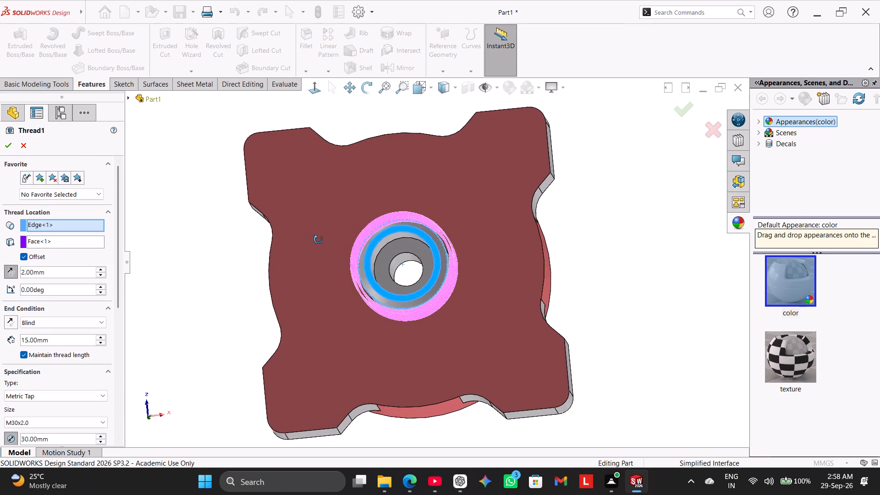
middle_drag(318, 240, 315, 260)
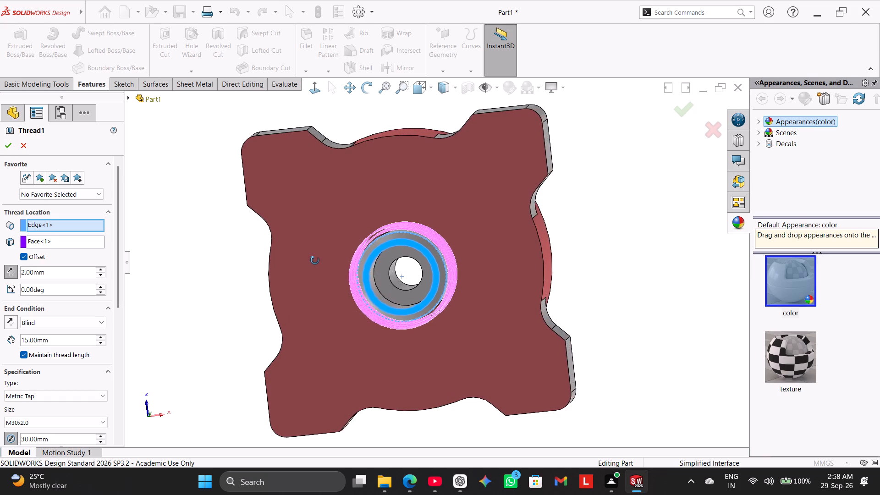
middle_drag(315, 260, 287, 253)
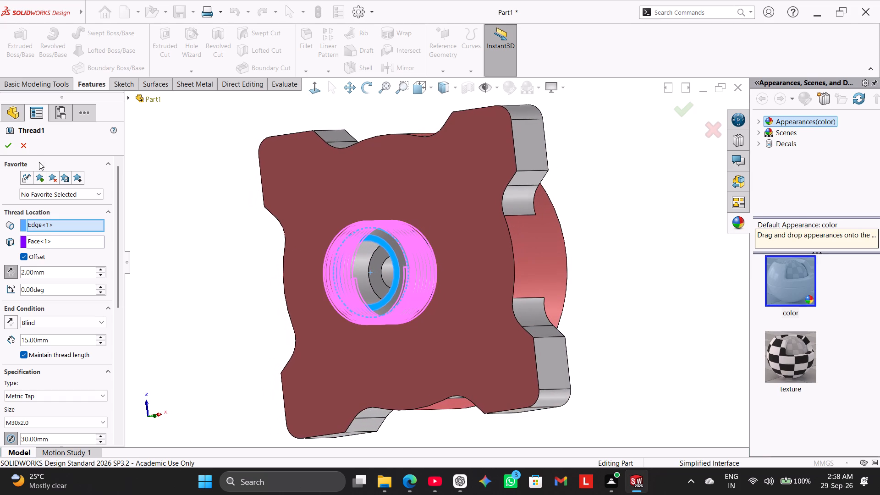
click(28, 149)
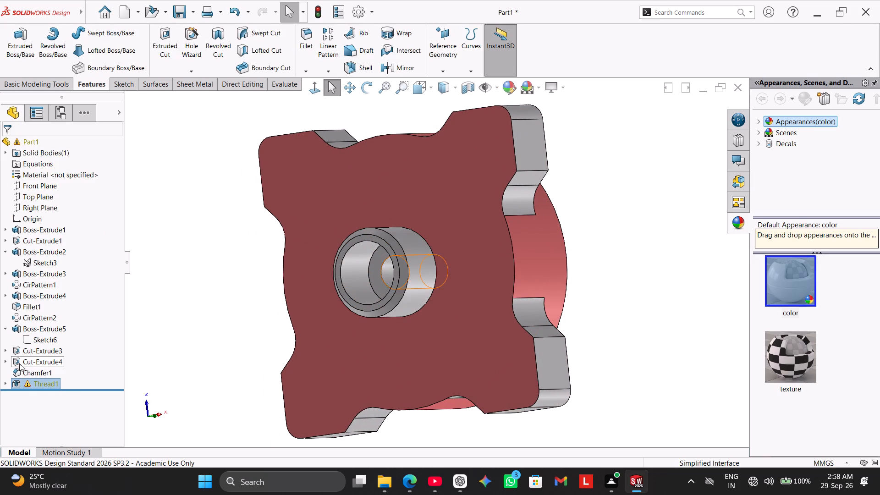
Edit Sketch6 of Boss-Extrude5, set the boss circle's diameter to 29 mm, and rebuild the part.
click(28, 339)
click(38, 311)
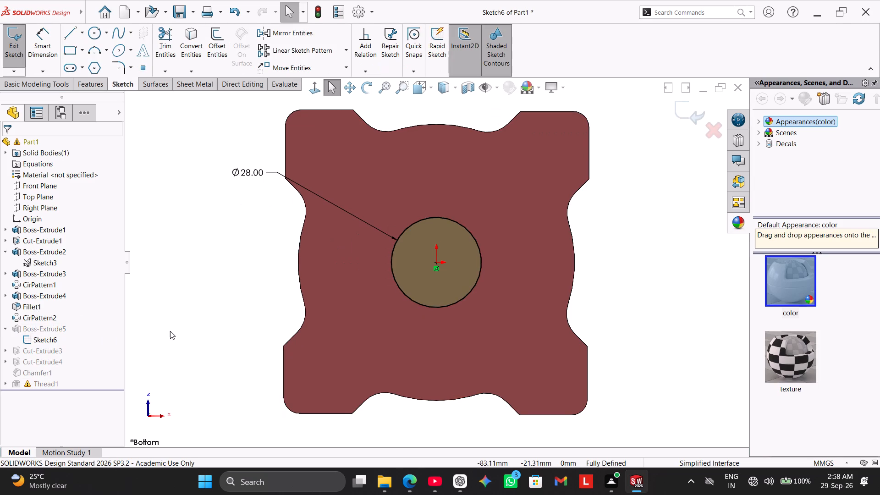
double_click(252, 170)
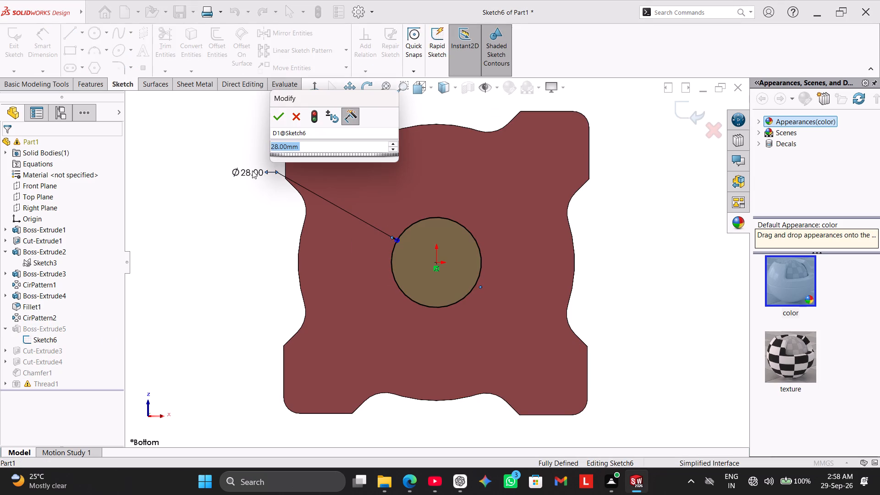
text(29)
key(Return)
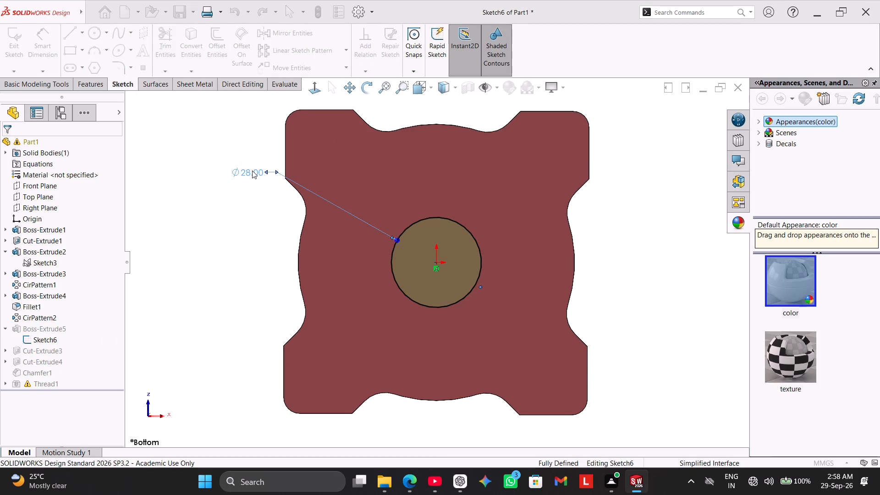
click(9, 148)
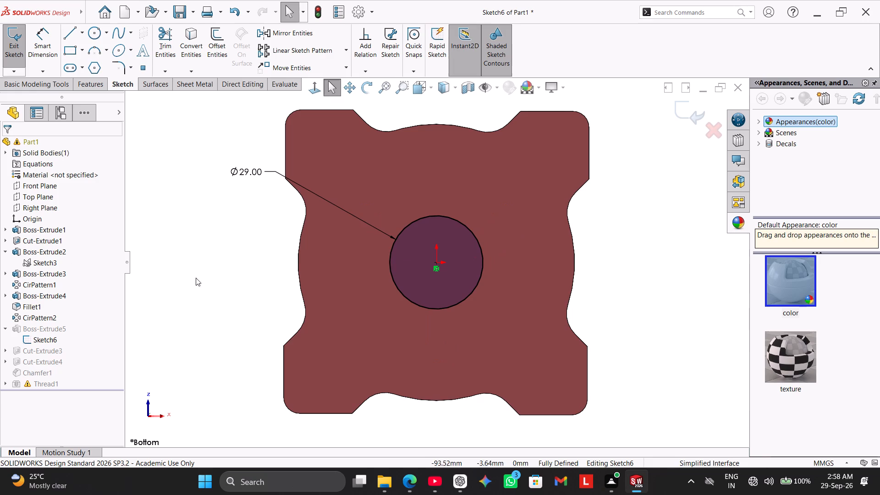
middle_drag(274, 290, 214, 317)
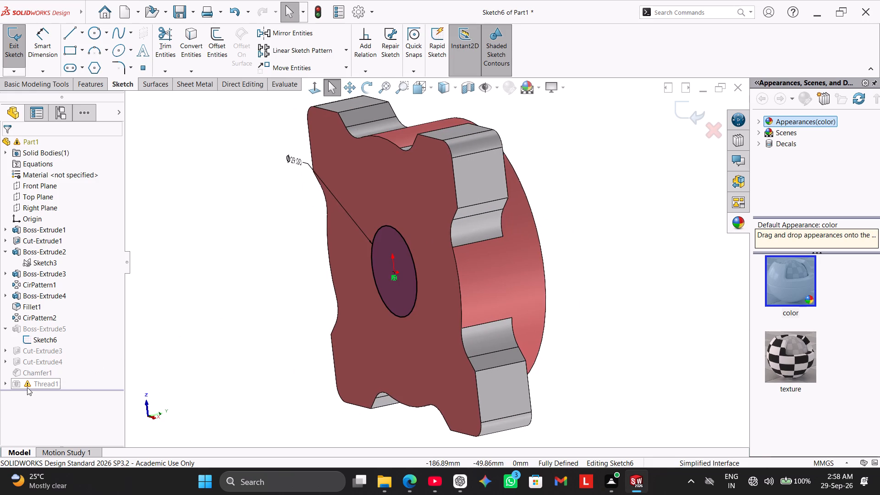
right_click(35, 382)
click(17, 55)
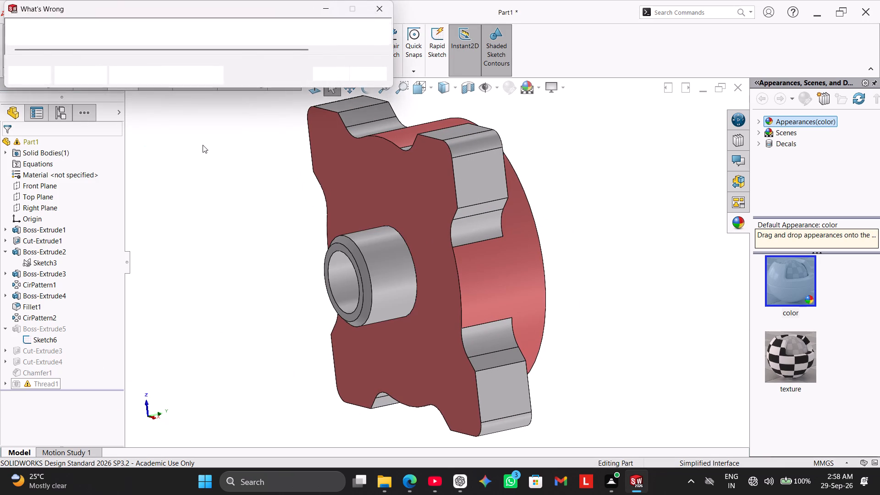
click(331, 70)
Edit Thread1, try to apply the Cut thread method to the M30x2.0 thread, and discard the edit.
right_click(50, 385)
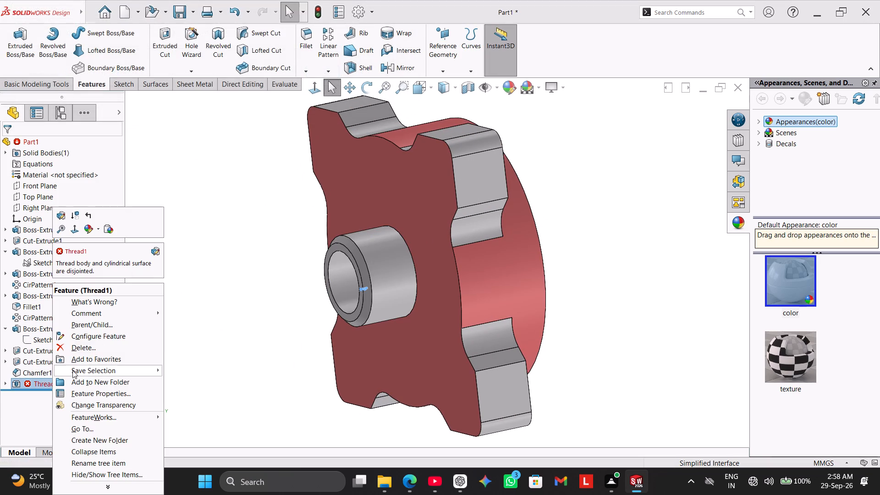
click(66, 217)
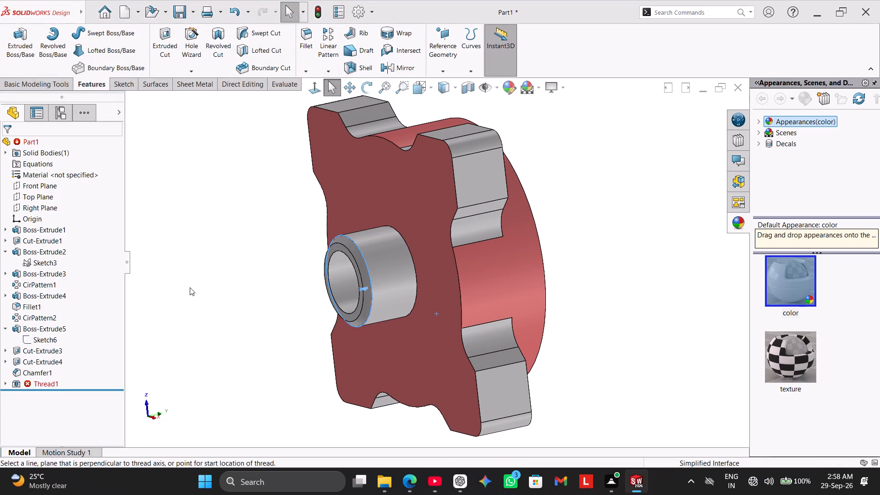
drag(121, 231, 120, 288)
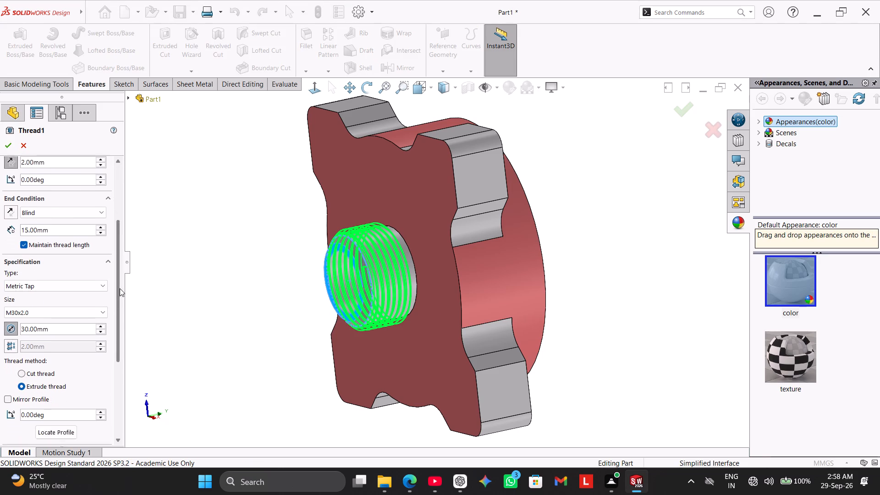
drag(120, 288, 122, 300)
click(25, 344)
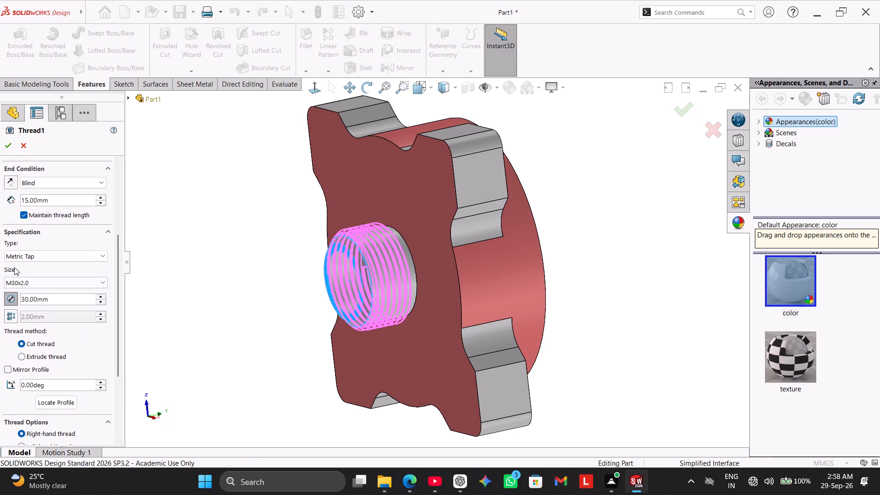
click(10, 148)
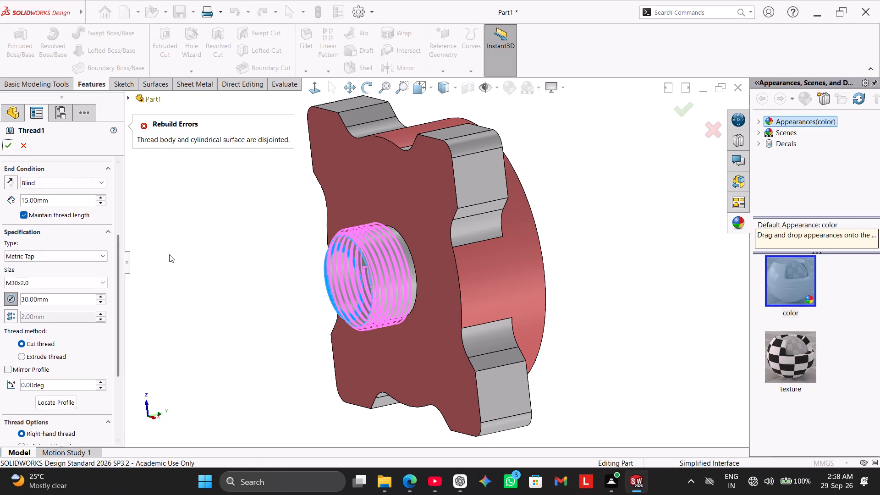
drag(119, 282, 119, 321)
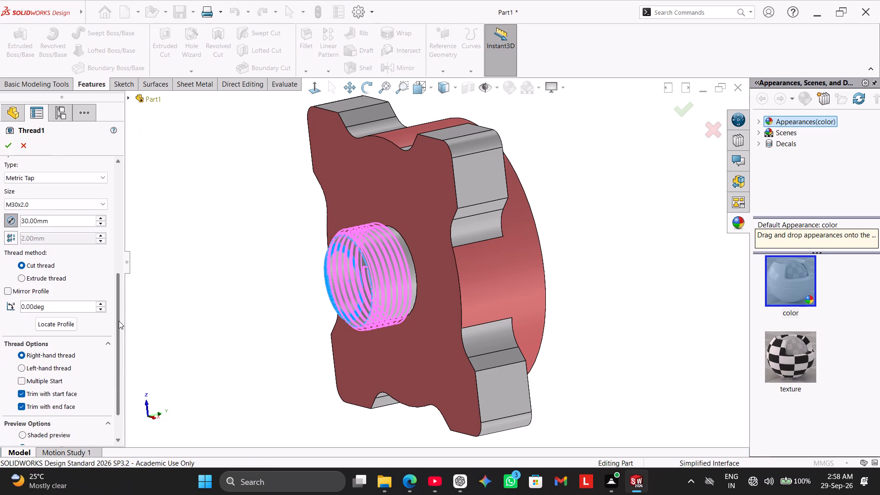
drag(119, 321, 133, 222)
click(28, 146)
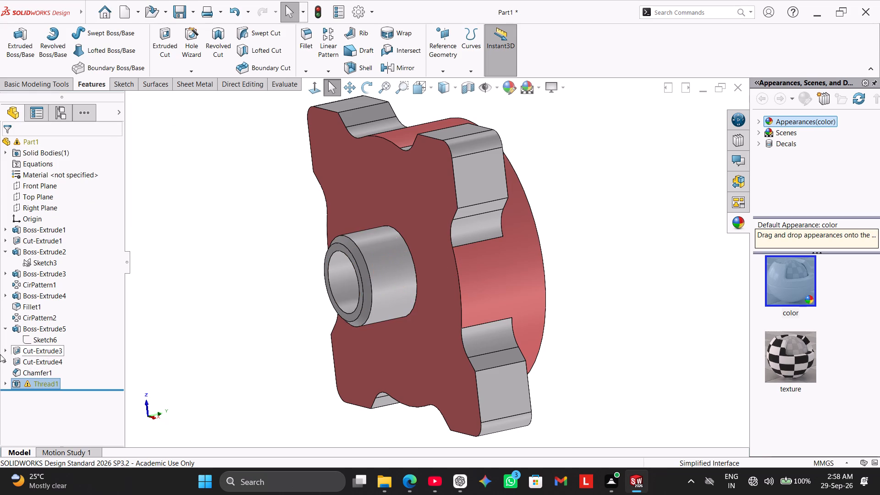
Edit Sketch6 of Boss-Extrude5, set the boss circle's diameter to 32 mm, and rebuild the part.
right_click(33, 337)
click(48, 302)
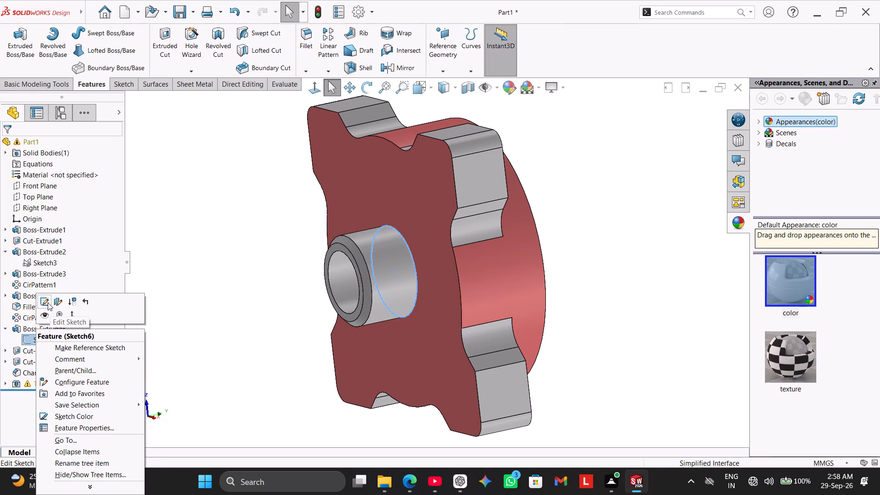
double_click(242, 173)
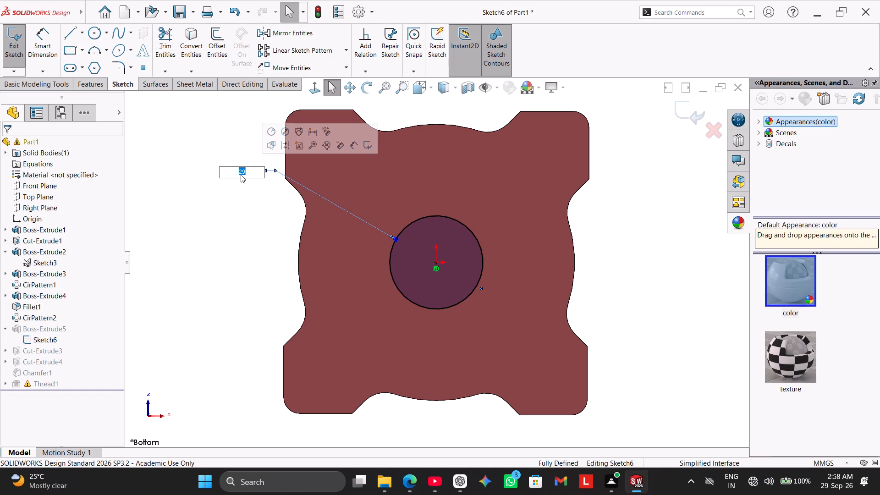
text(32)
key(Return)
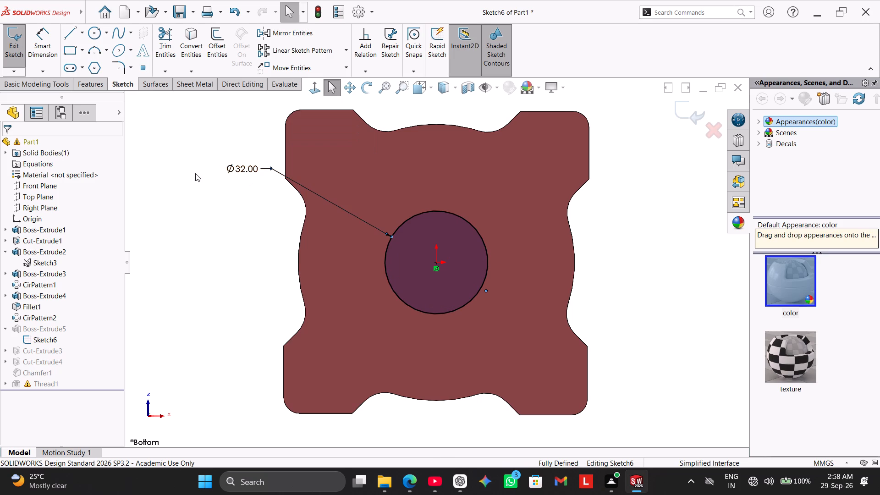
click(8, 42)
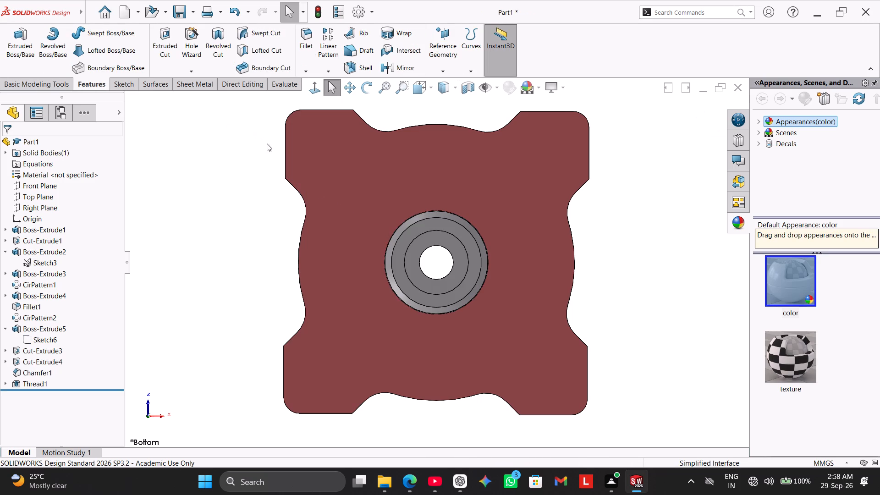
Edit Thread1 on the central boss, switch the thread method to Cut thread, and apply the edit.
middle_drag(220, 184, 145, 236)
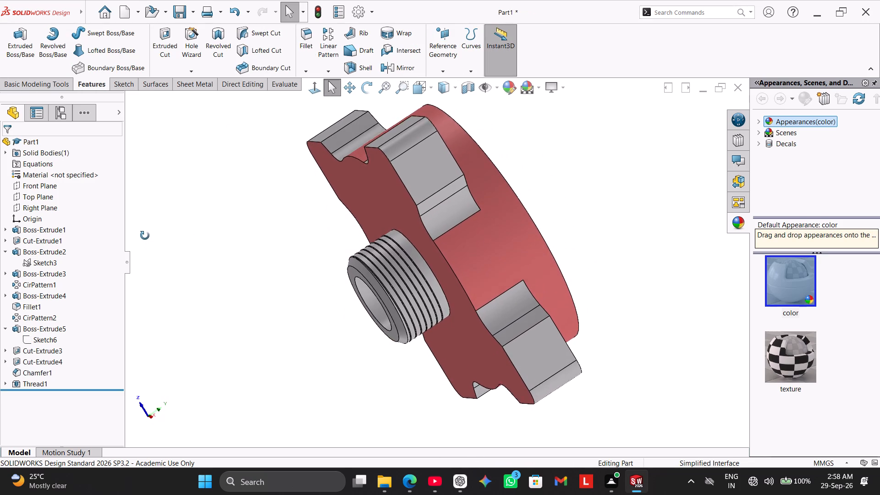
middle_drag(145, 236, 145, 224)
scroll(198, 278, down, 2)
middle_drag(255, 301, 239, 277)
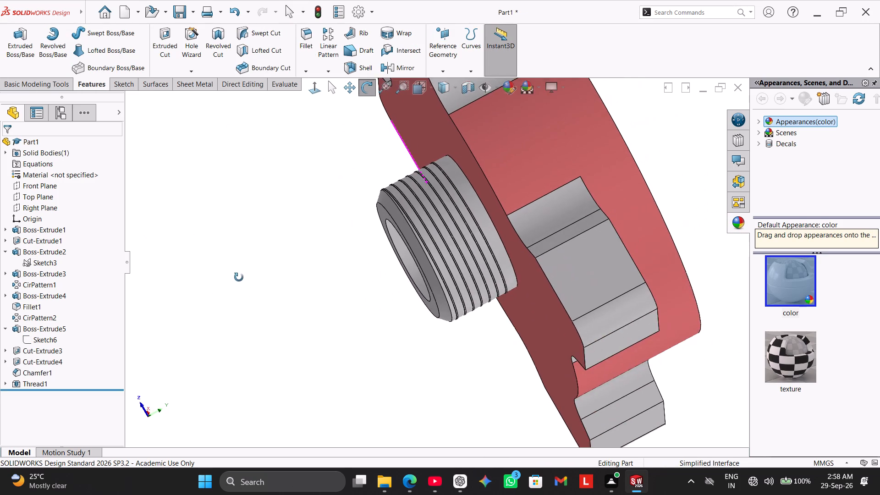
middle_drag(239, 277, 245, 277)
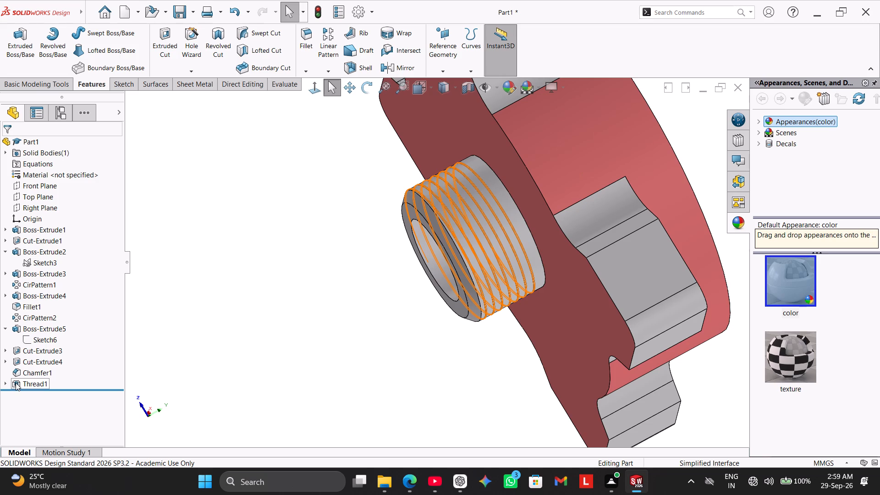
click(16, 383)
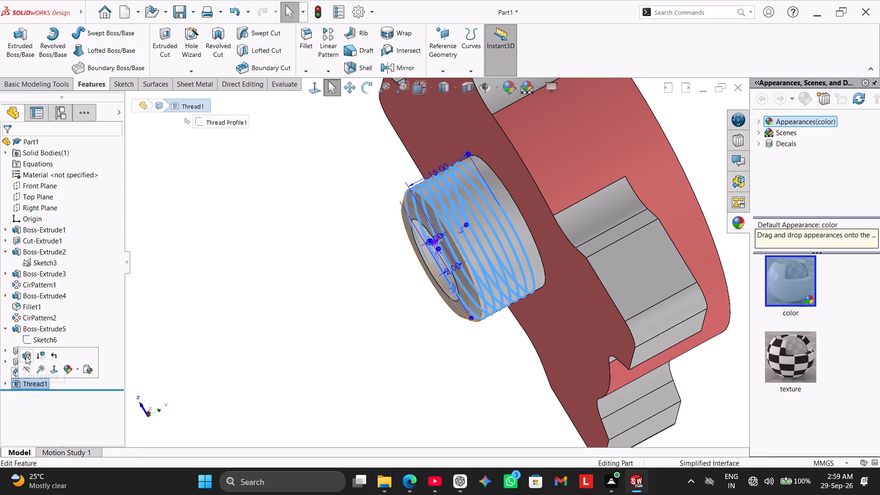
click(27, 355)
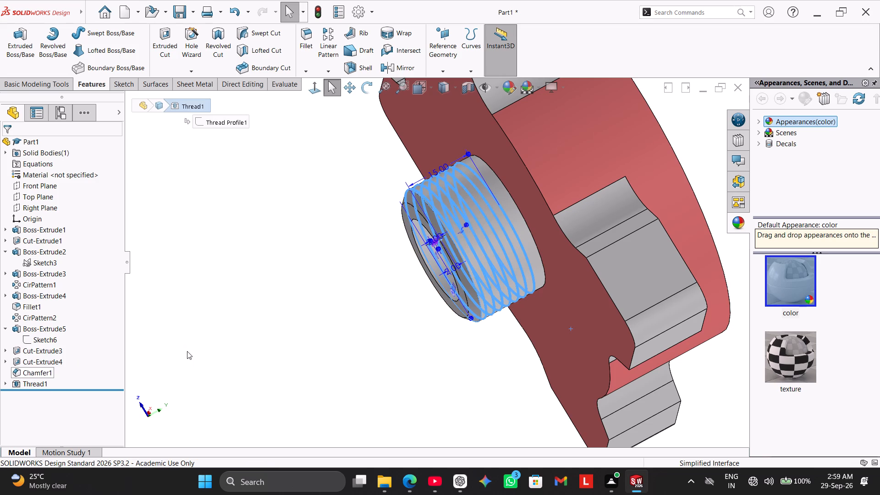
middle_drag(234, 343, 248, 294)
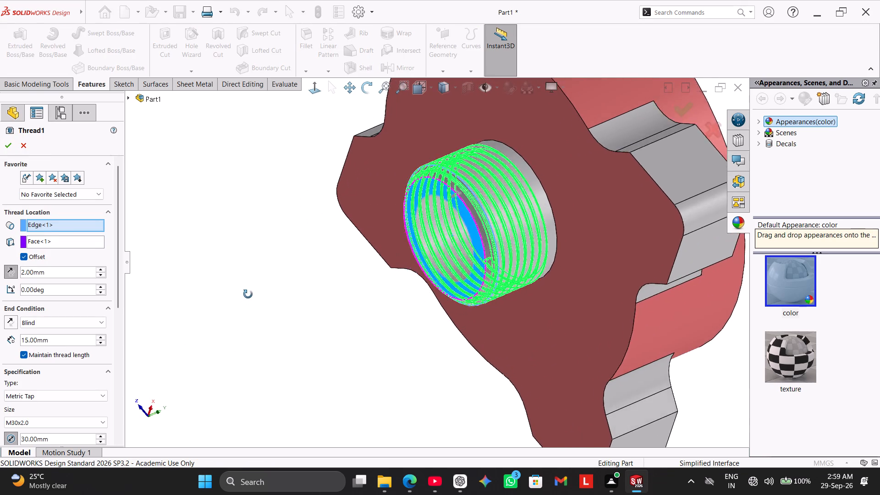
middle_drag(248, 294, 230, 261)
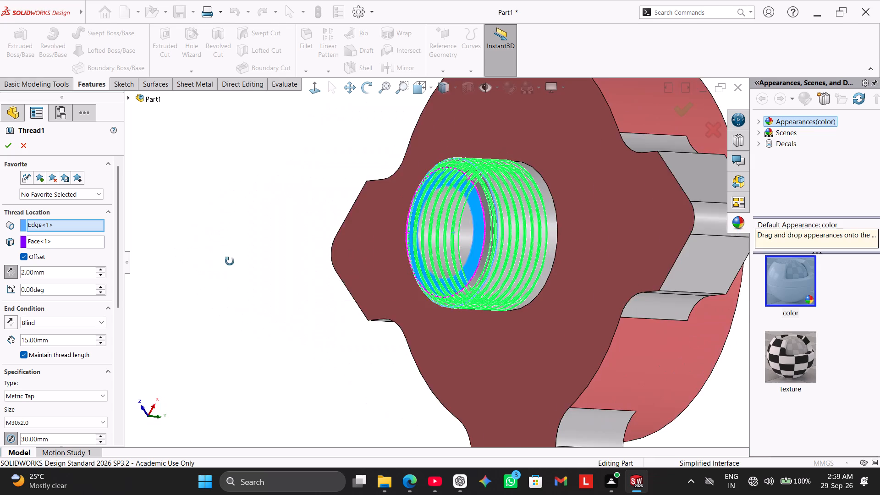
middle_drag(230, 261, 253, 313)
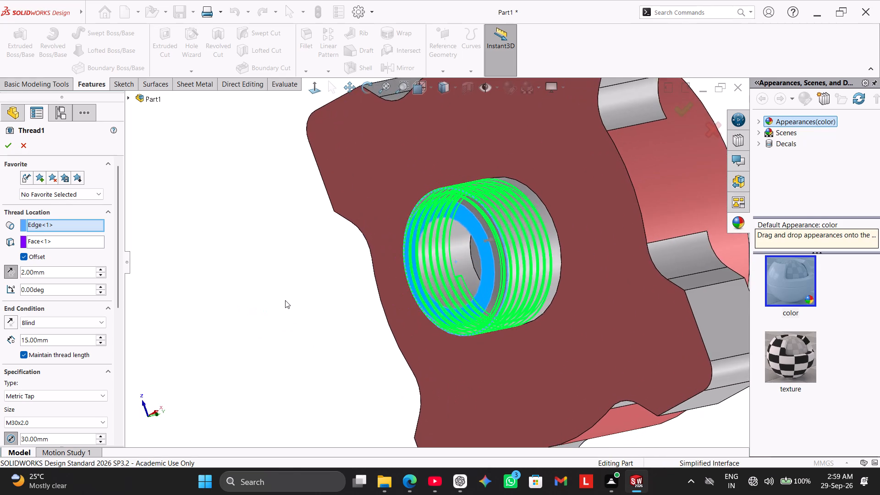
scroll(285, 300, down, 2)
middle_drag(310, 300, 293, 302)
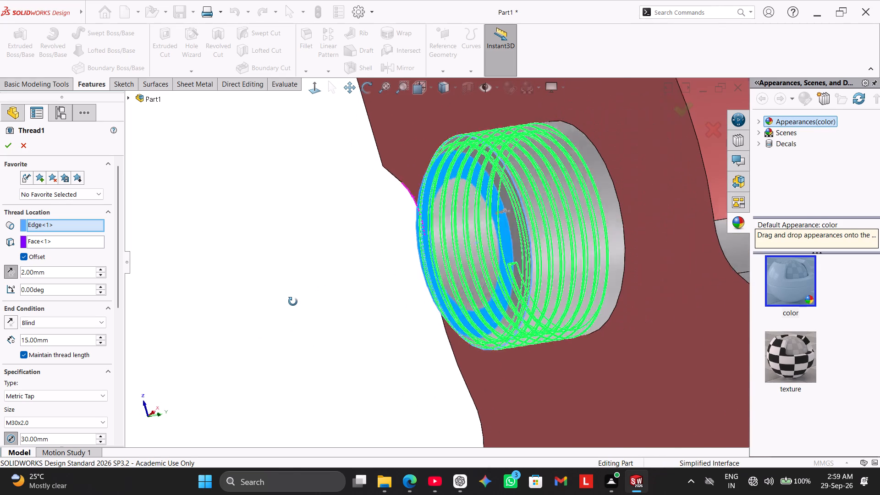
middle_drag(293, 302, 289, 303)
scroll(287, 305, up, 2)
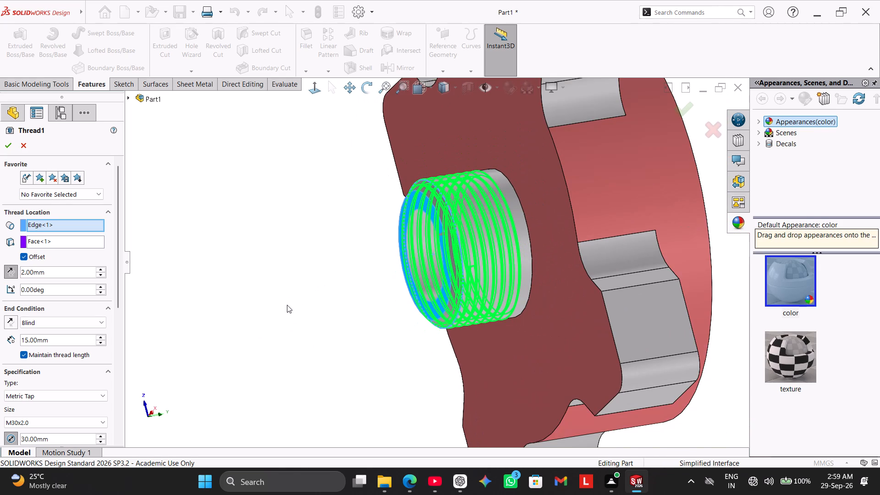
drag(119, 293, 119, 308)
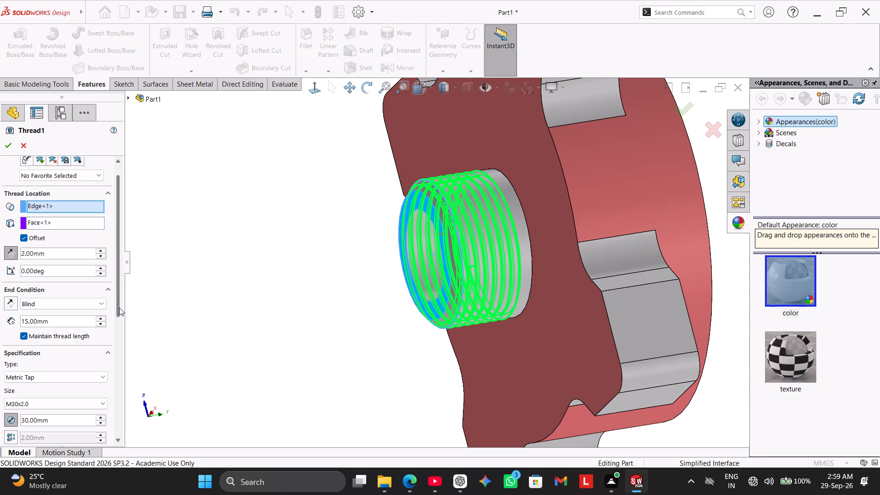
drag(119, 308, 113, 393)
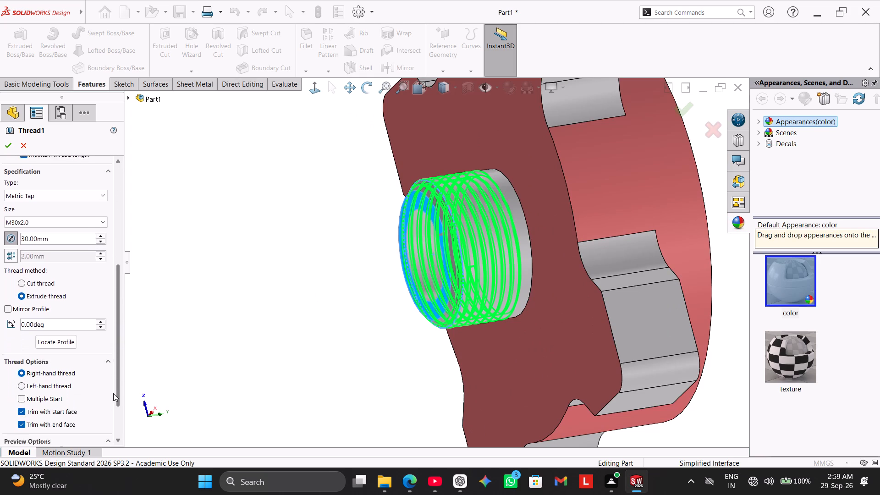
drag(113, 393, 116, 365)
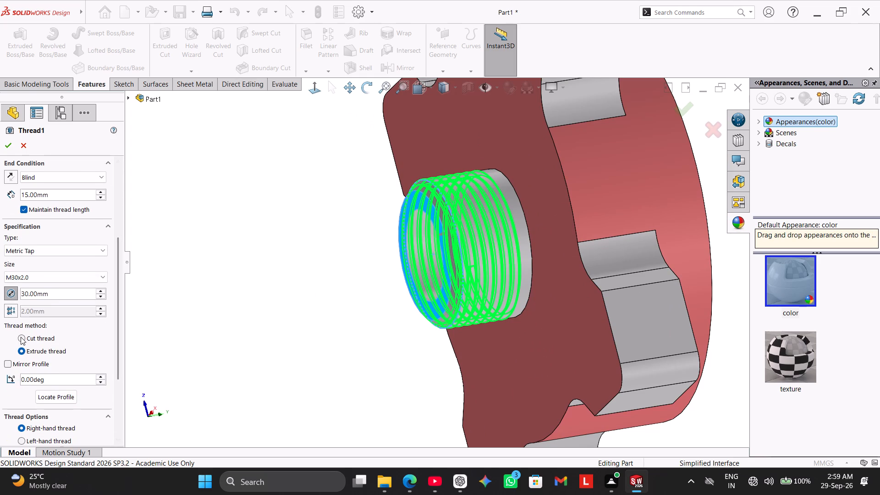
click(21, 337)
click(10, 146)
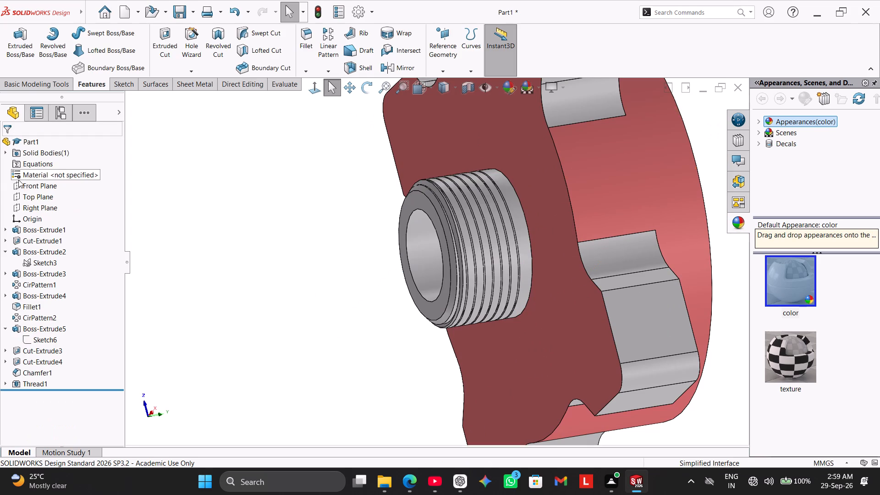
click(202, 261)
Examine the cut thread grooves and the chamfered end of the central boss from several angles.
middle_drag(272, 290, 266, 289)
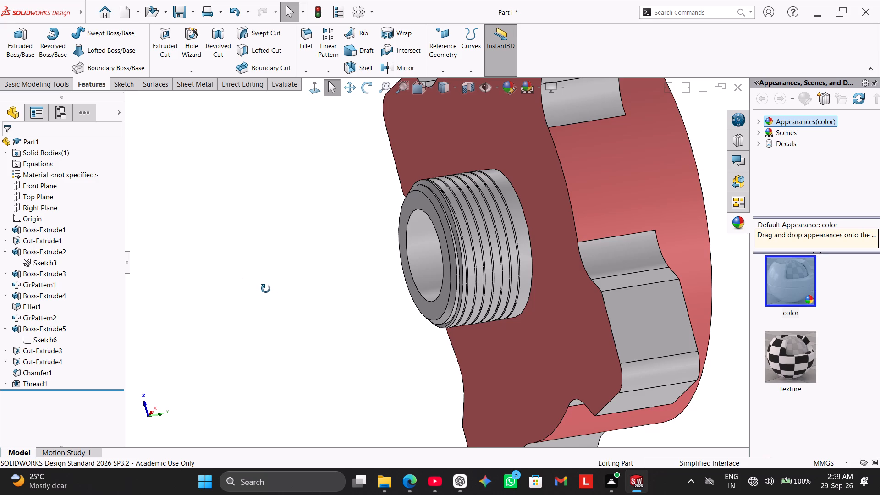
middle_drag(266, 289, 259, 290)
scroll(295, 284, down, 2)
middle_drag(298, 281, 284, 265)
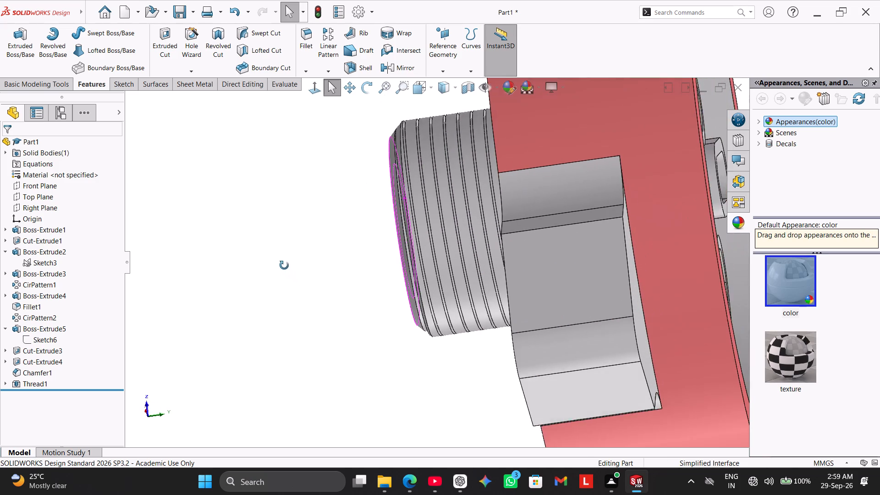
middle_drag(284, 265, 297, 256)
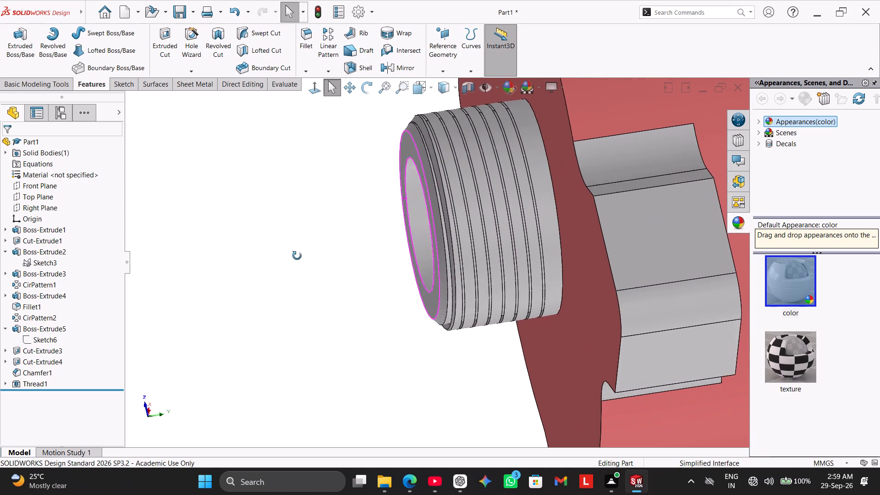
middle_drag(297, 256, 307, 293)
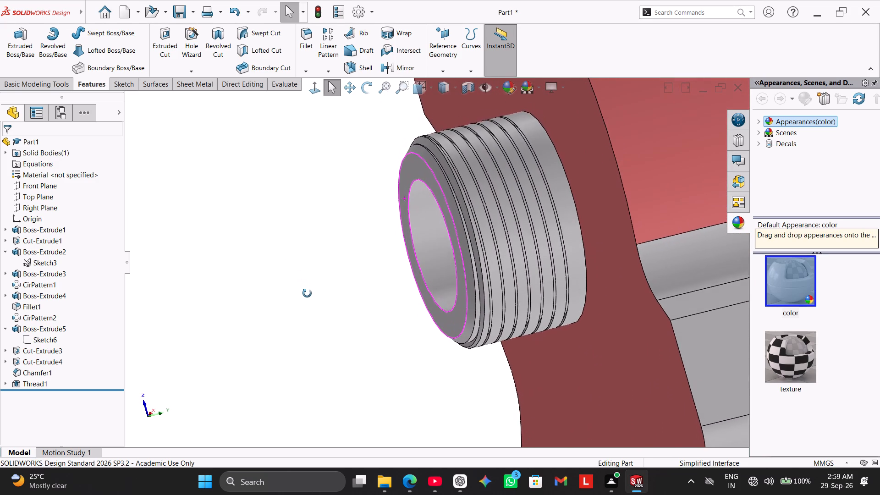
middle_drag(307, 293, 298, 313)
click(288, 312)
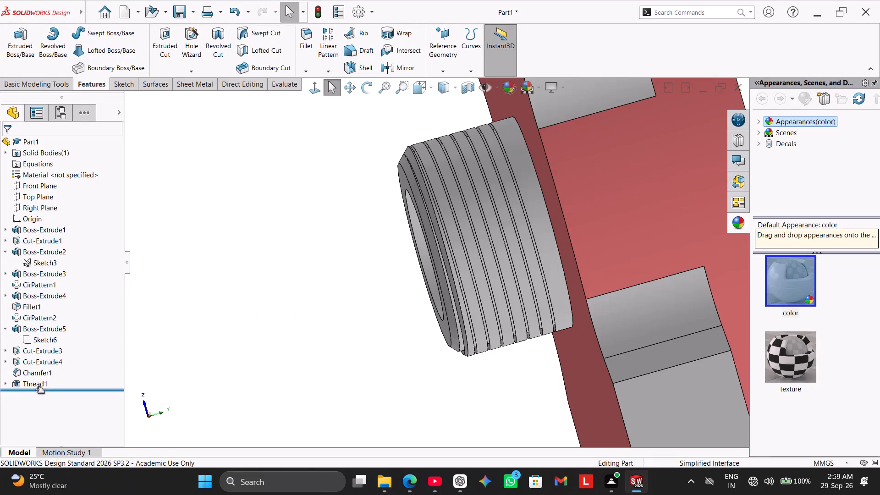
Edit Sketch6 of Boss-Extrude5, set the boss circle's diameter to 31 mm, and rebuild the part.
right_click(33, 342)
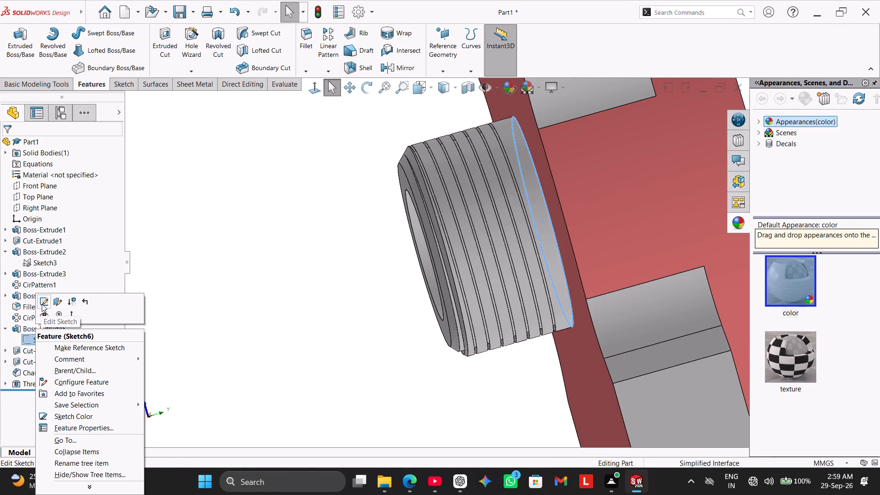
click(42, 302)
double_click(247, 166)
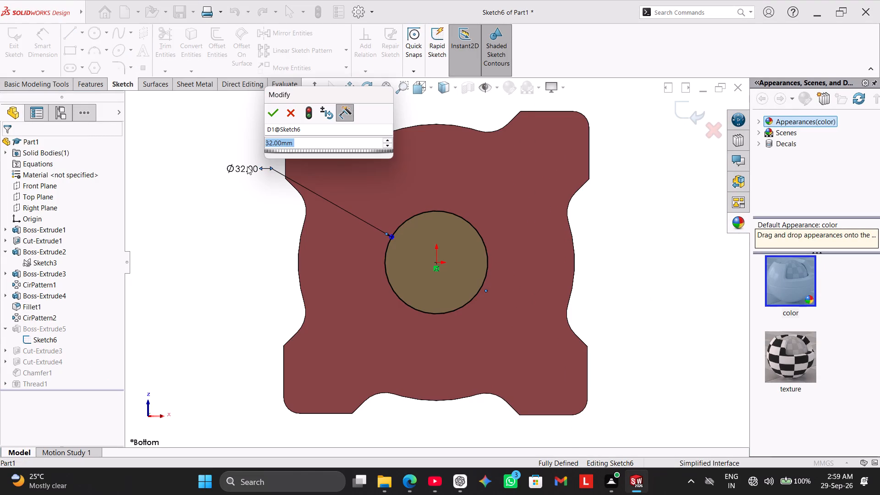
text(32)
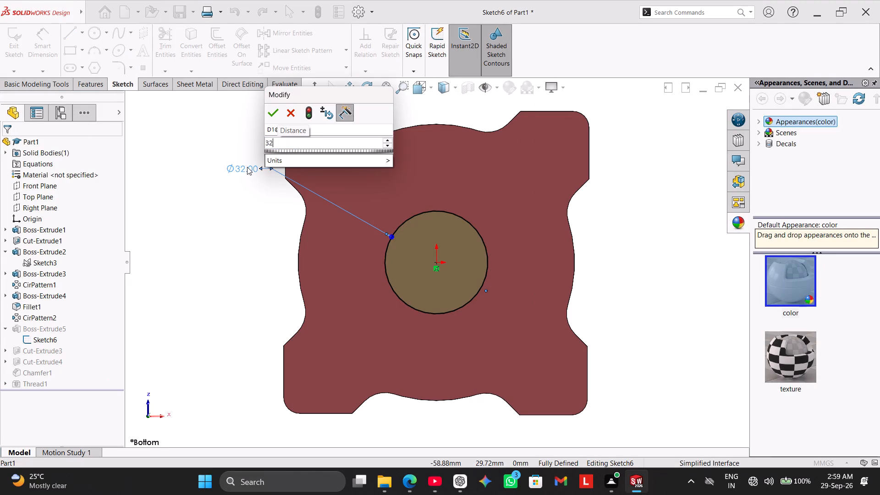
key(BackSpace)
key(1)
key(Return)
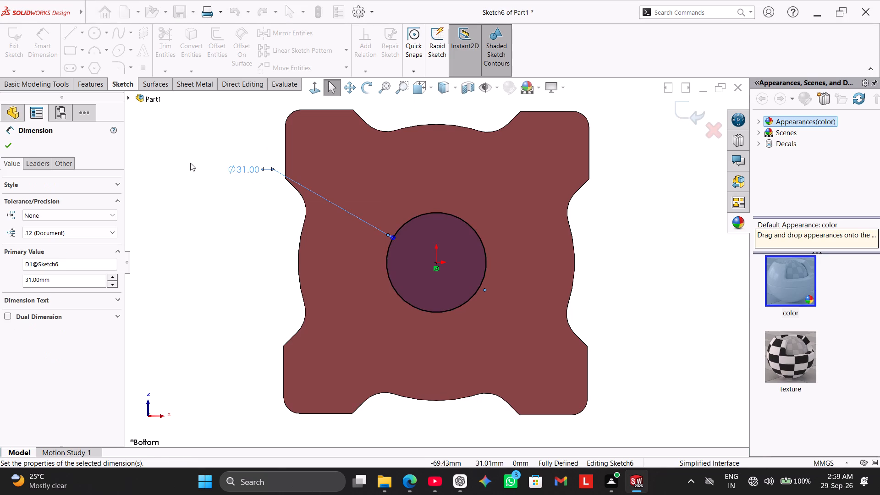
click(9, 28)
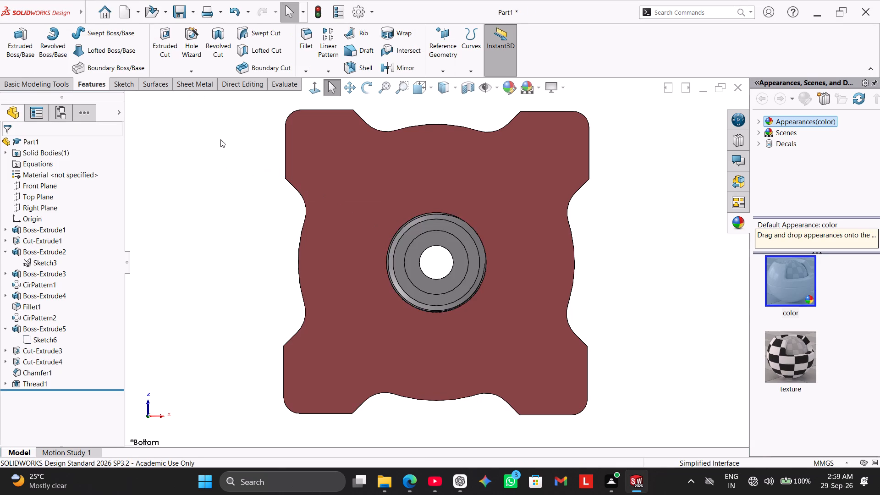
Edit Sketch6 of Boss-Extrude5, set the boss circle's diameter to 30 mm, and rebuild the part.
middle_drag(220, 164, 137, 213)
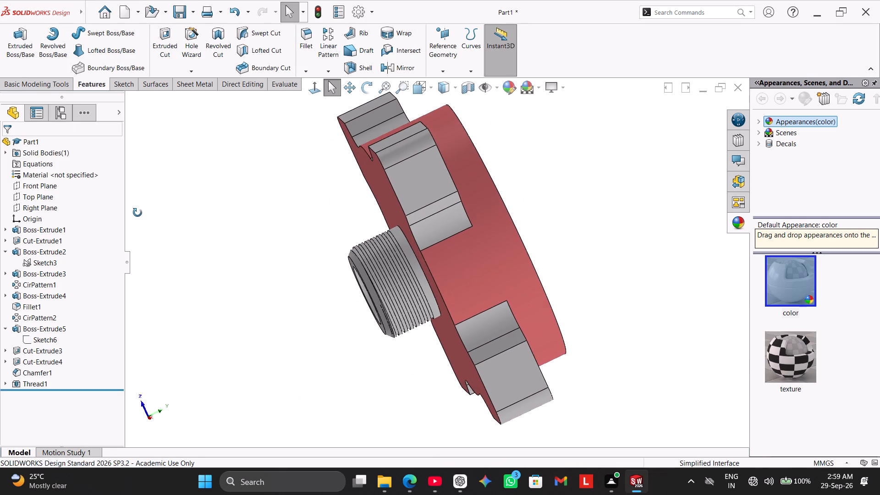
middle_drag(137, 213, 145, 219)
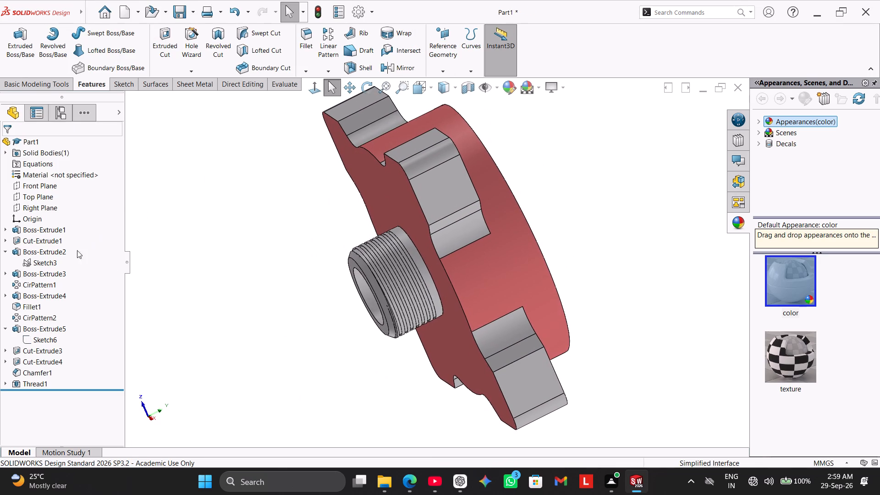
right_click(29, 338)
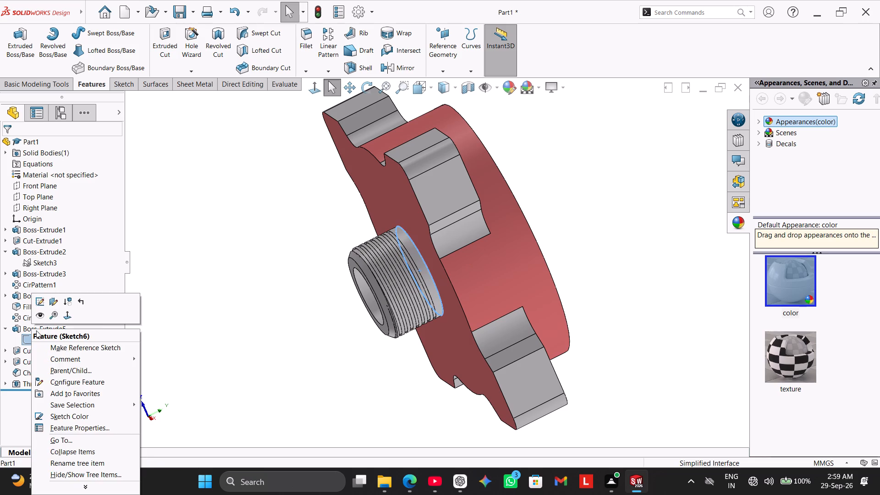
click(44, 300)
double_click(239, 172)
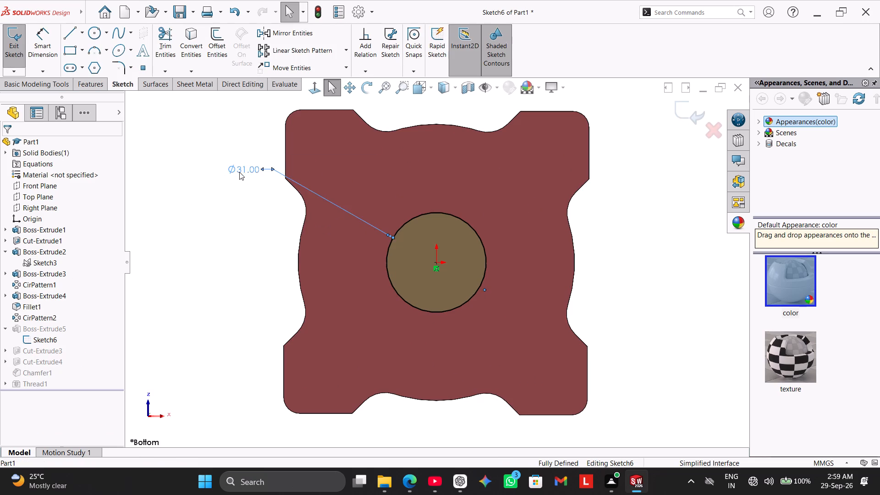
text(30)
key(Return)
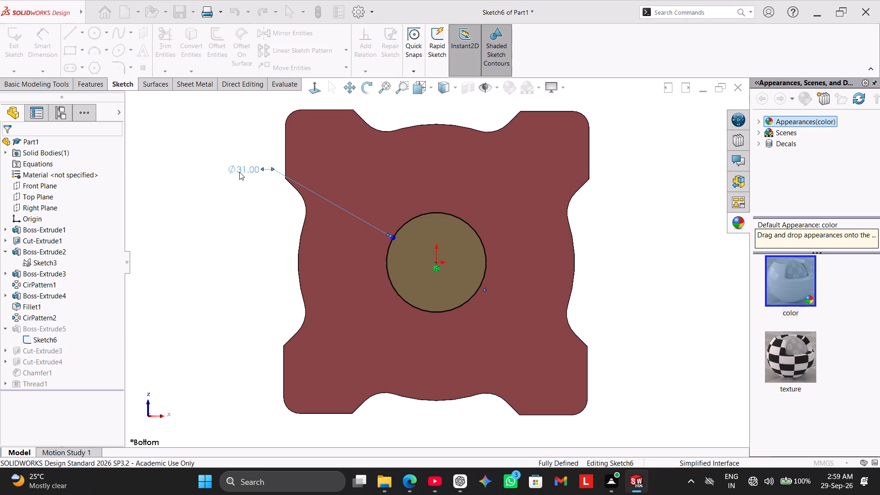
click(10, 148)
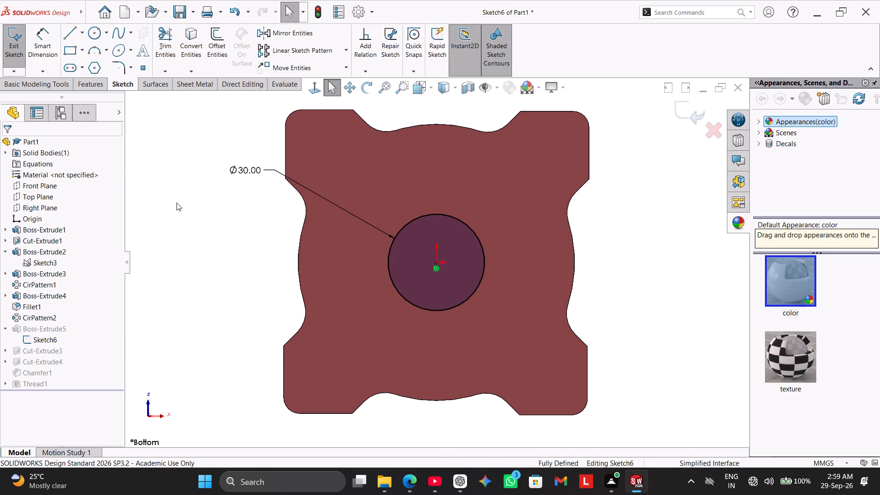
middle_drag(187, 211, 130, 247)
click(3, 50)
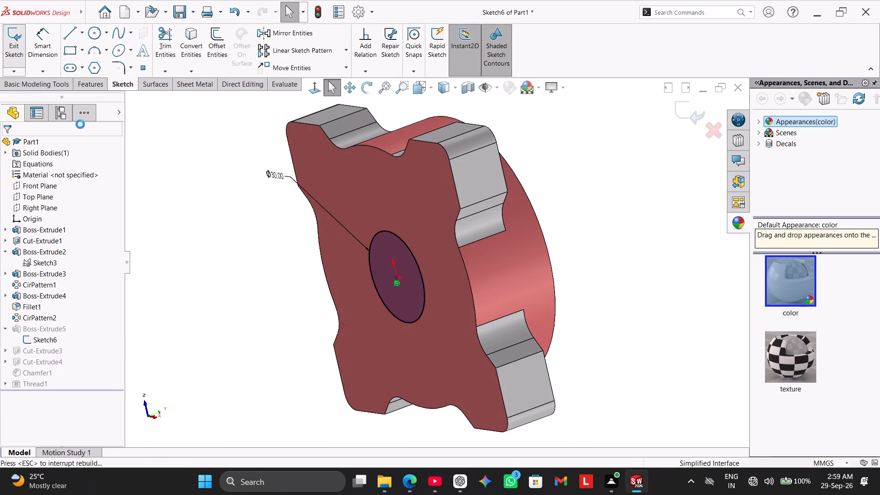
click(324, 77)
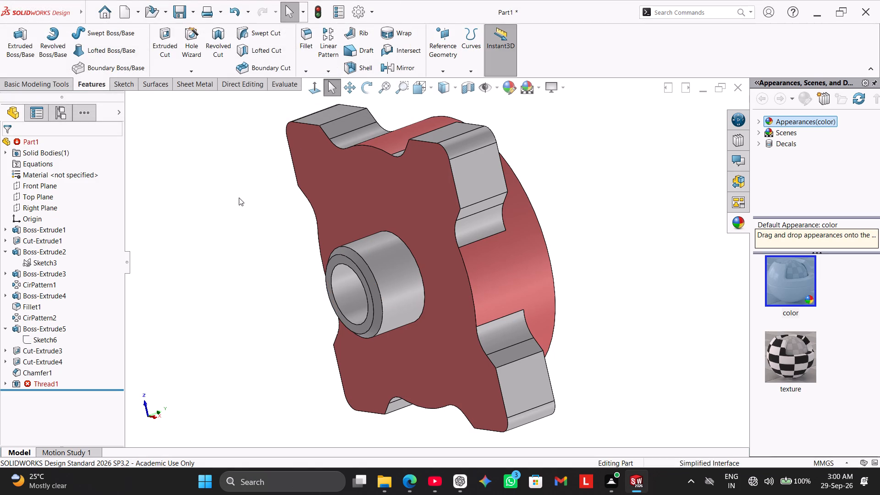
Expand Thread1 and check its Thread Profile1 sketch on the central boss.
middle_drag(240, 208, 232, 223)
click(9, 382)
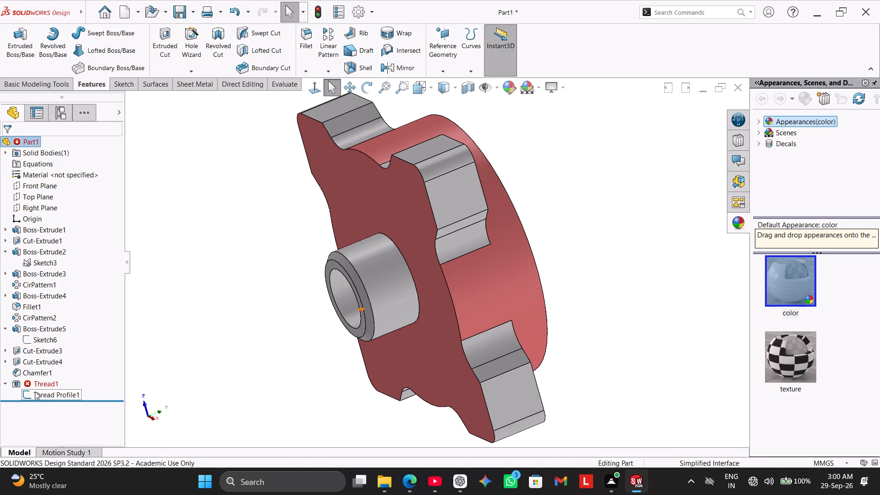
click(35, 392)
click(157, 325)
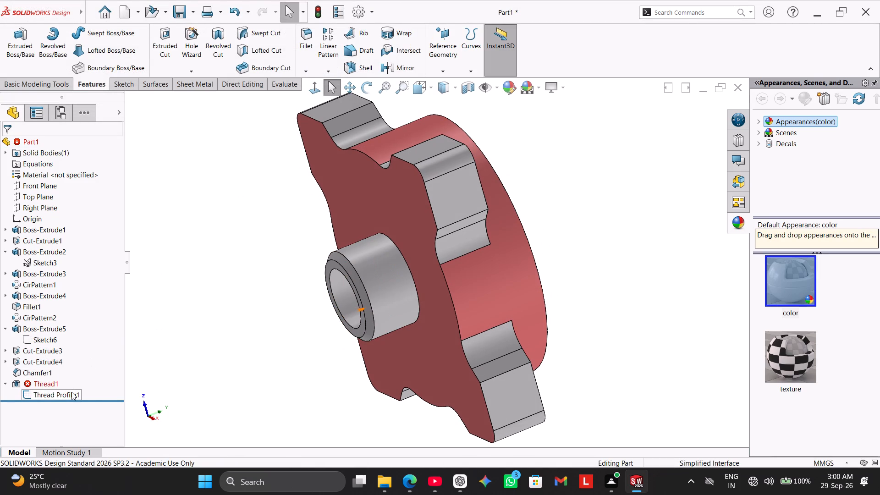
right_click(71, 392)
click(201, 294)
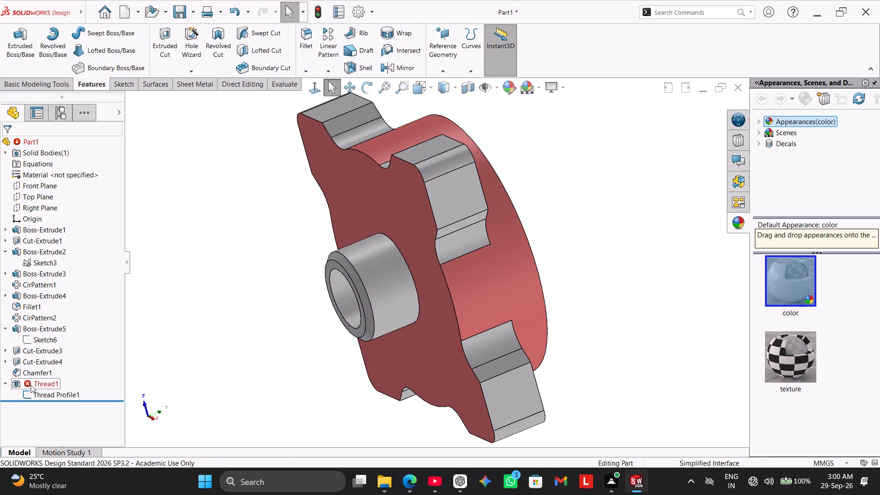
Open Thread1 for editing, review its settings, and clear the selected thread edge and start face.
right_click(30, 385)
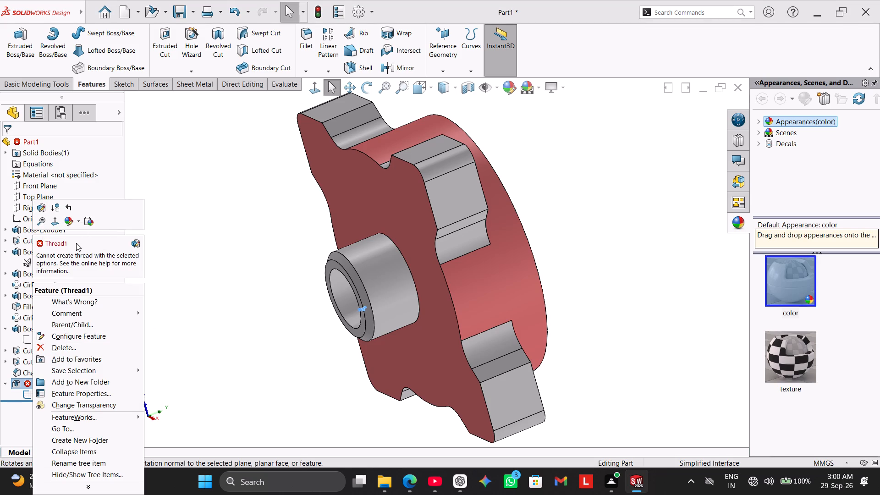
click(42, 203)
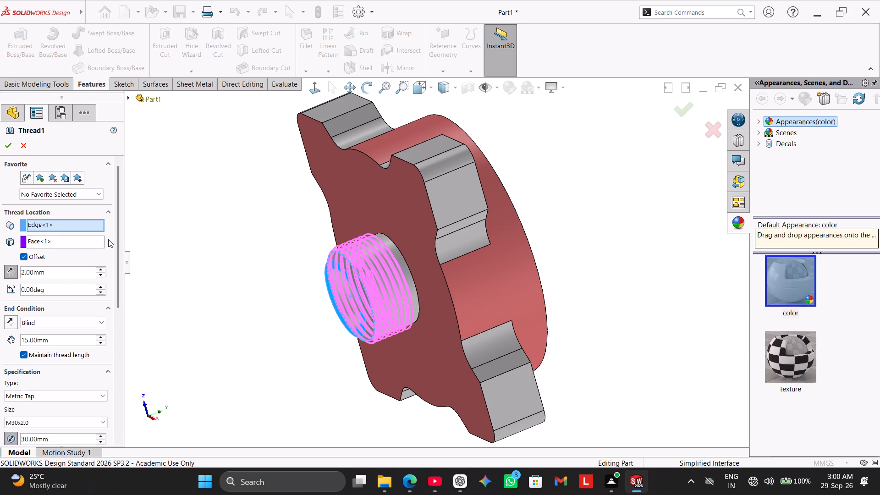
drag(117, 231, 123, 302)
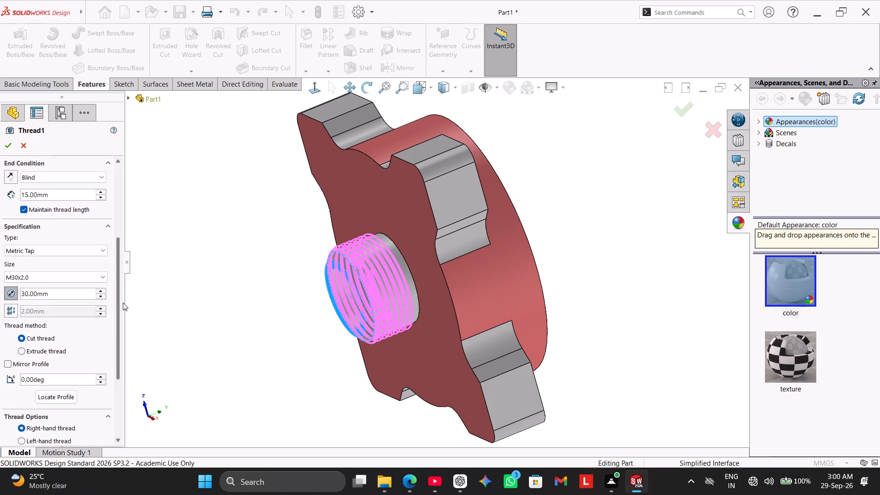
drag(123, 302, 126, 293)
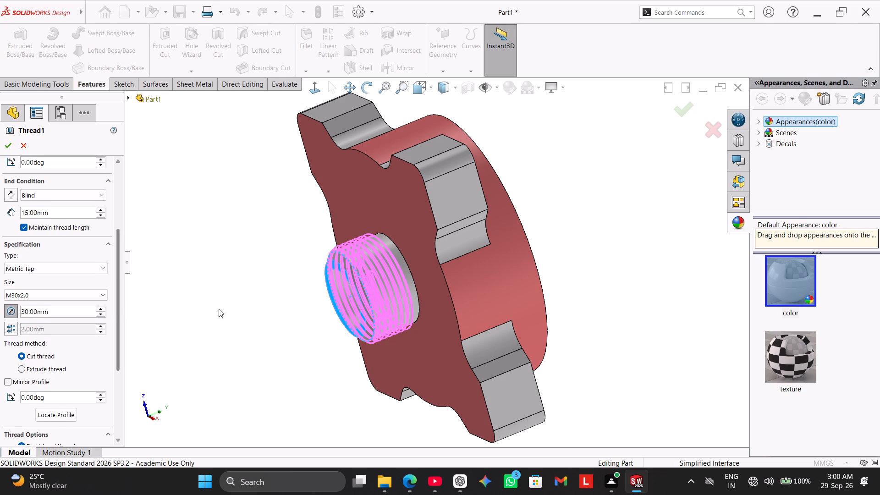
middle_drag(245, 301, 276, 259)
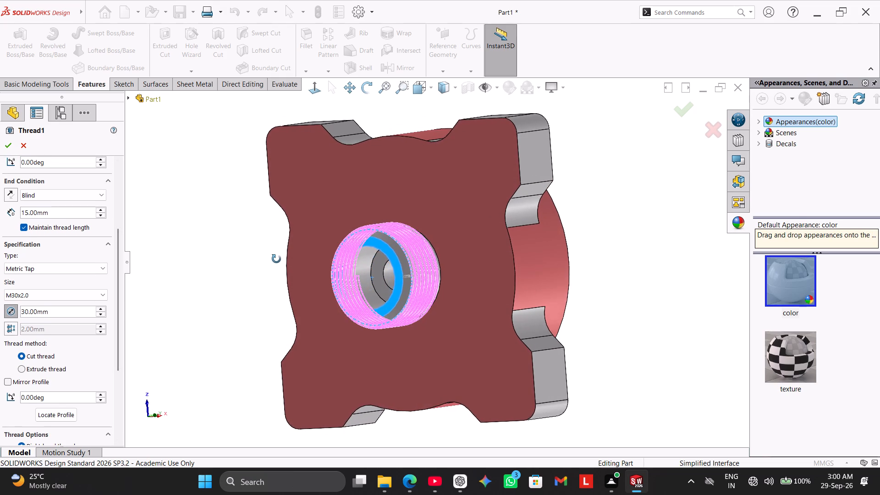
middle_drag(276, 259, 256, 271)
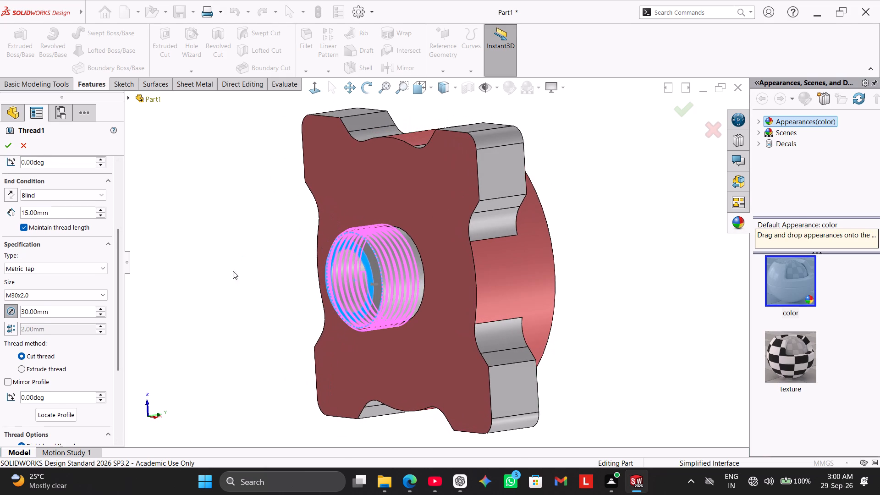
drag(115, 238, 126, 171)
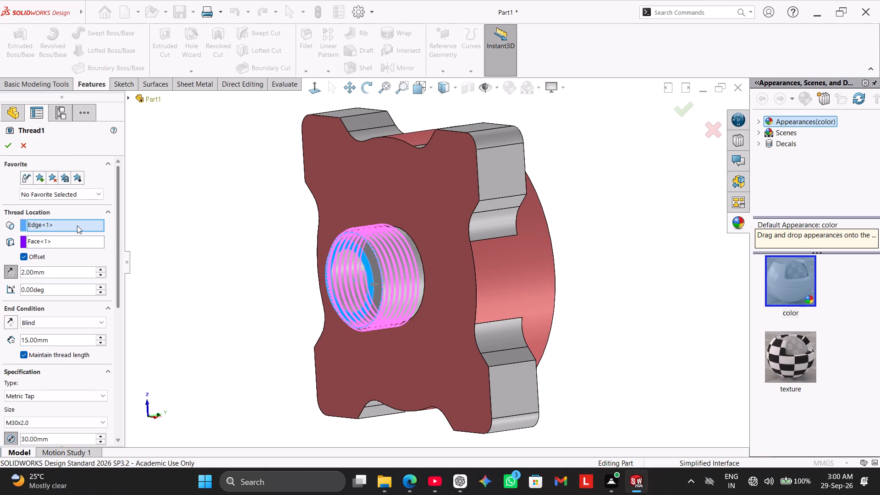
right_click(77, 225)
click(96, 235)
right_click(73, 278)
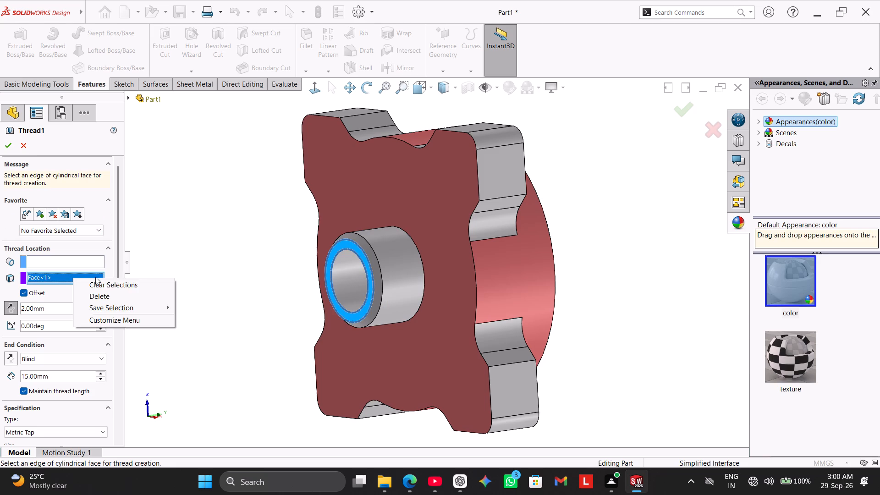
click(100, 281)
click(86, 262)
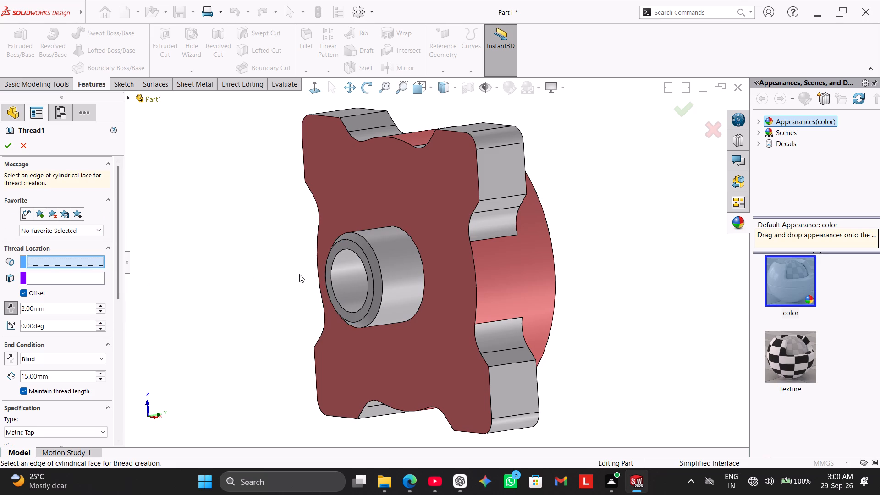
Select the outer circular edge of the boss's chamfer as the thread edge and the boss's flat end face as the start location.
click(352, 242)
scroll(300, 252, down, 2)
click(384, 236)
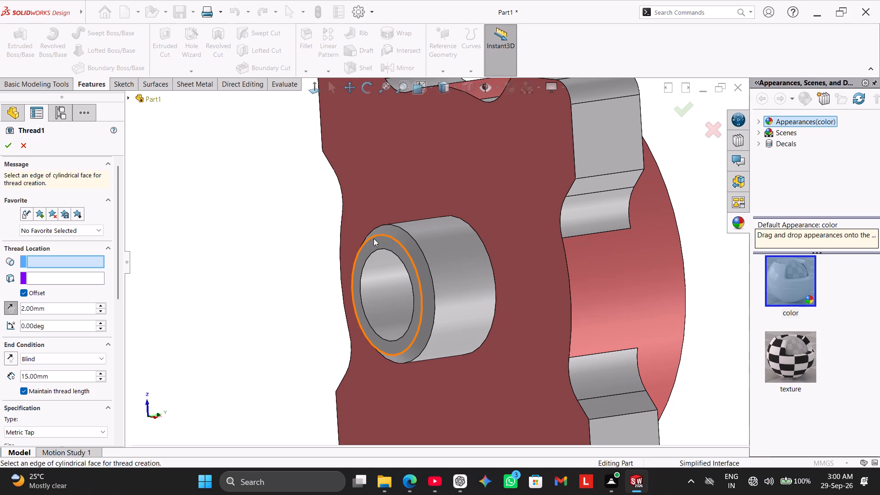
click(372, 246)
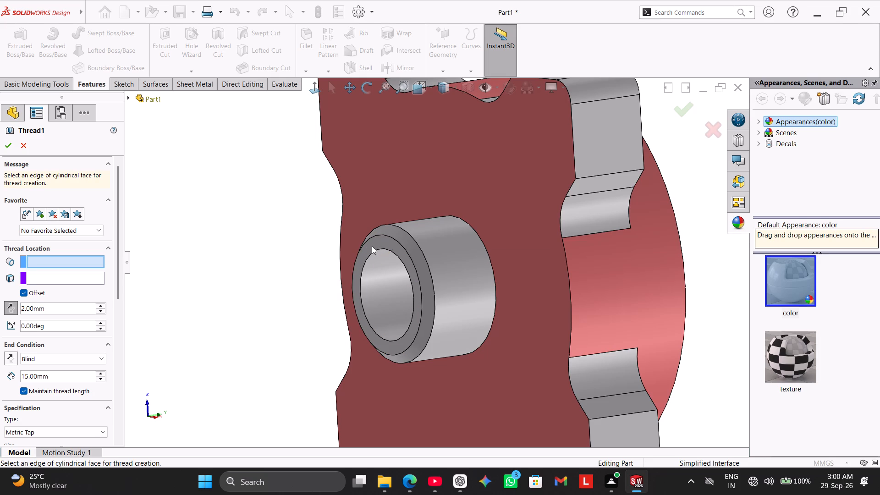
click(374, 246)
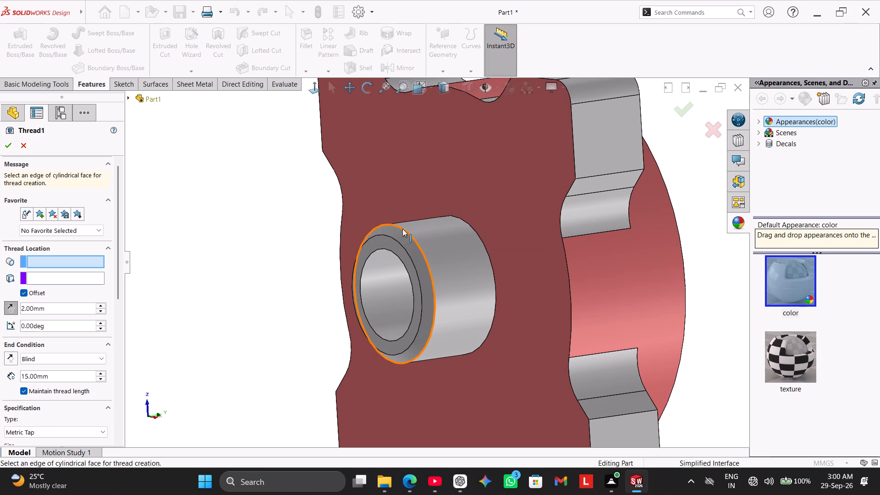
click(402, 229)
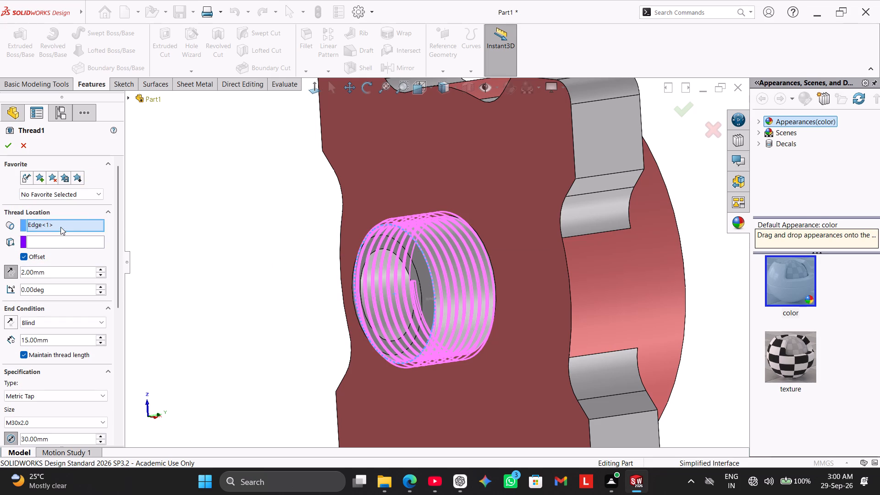
right_click(60, 227)
click(91, 235)
middle_drag(283, 277, 287, 313)
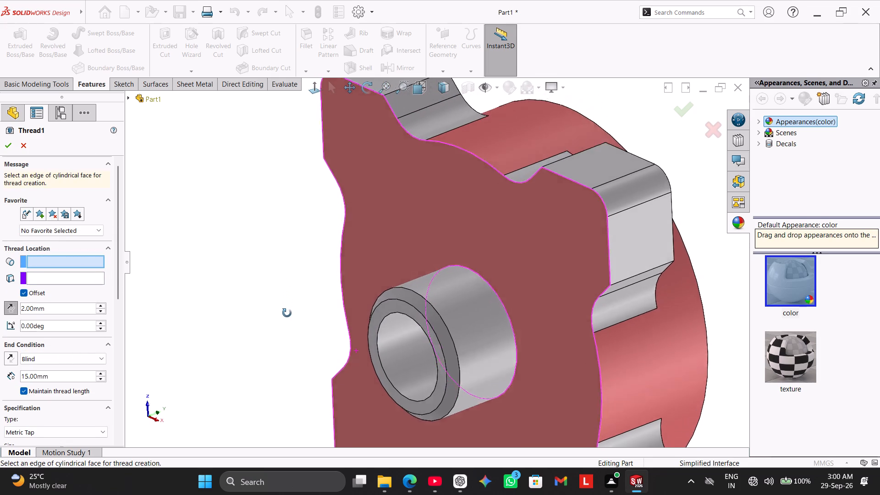
middle_drag(287, 313, 294, 290)
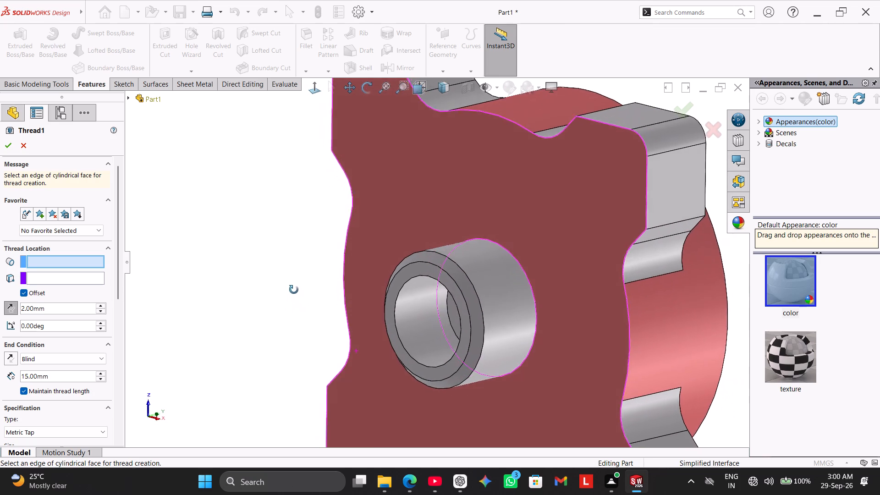
middle_drag(294, 290, 288, 288)
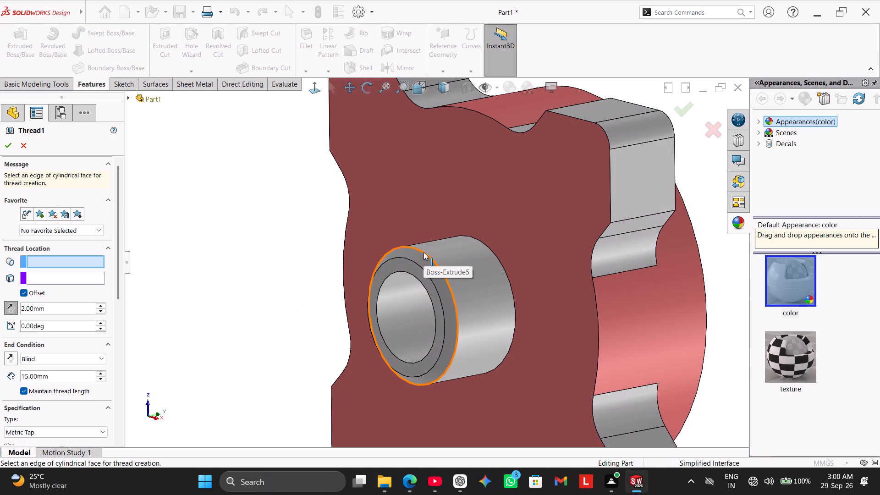
click(423, 252)
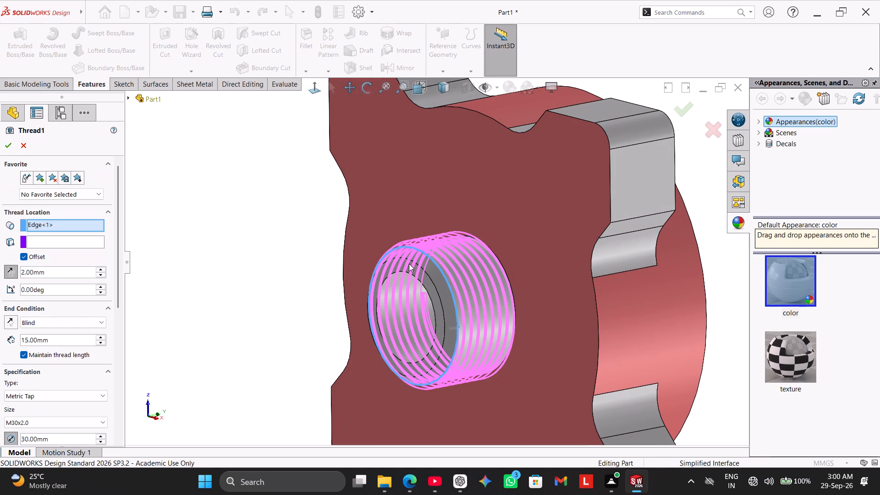
click(93, 242)
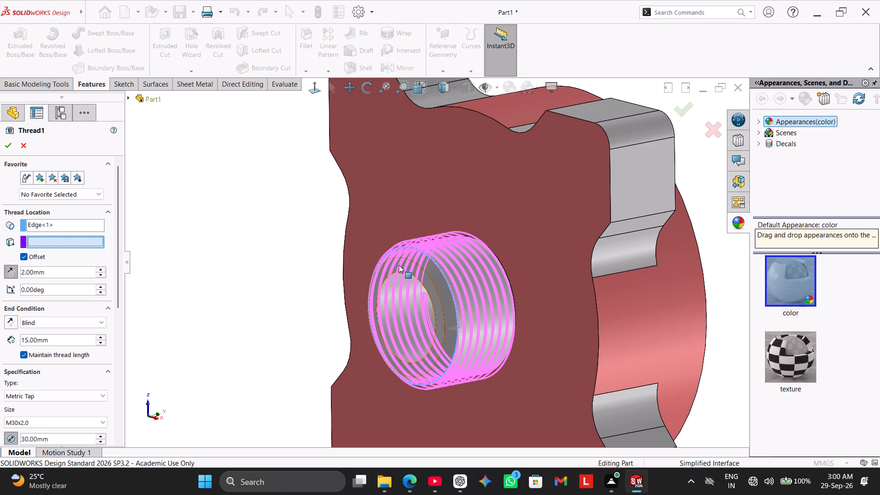
click(398, 263)
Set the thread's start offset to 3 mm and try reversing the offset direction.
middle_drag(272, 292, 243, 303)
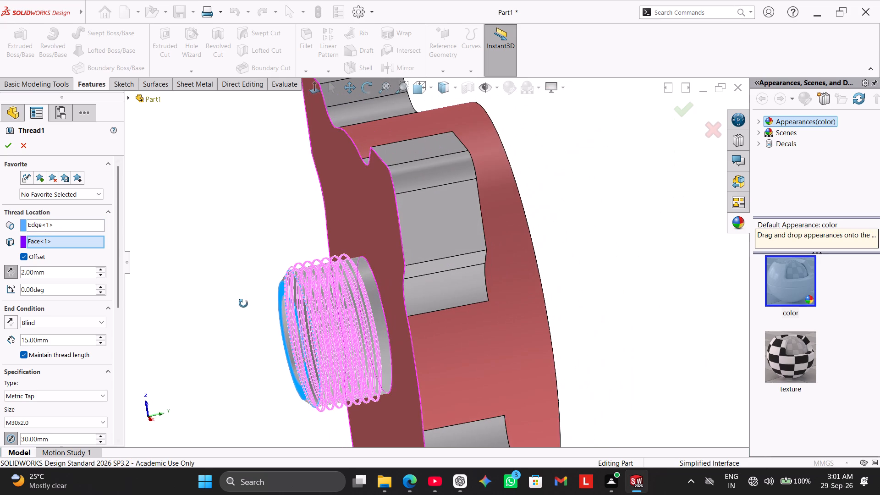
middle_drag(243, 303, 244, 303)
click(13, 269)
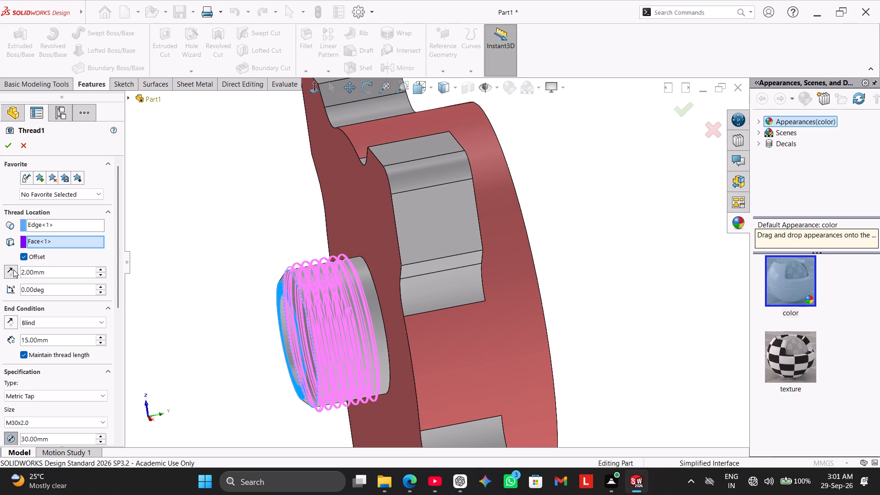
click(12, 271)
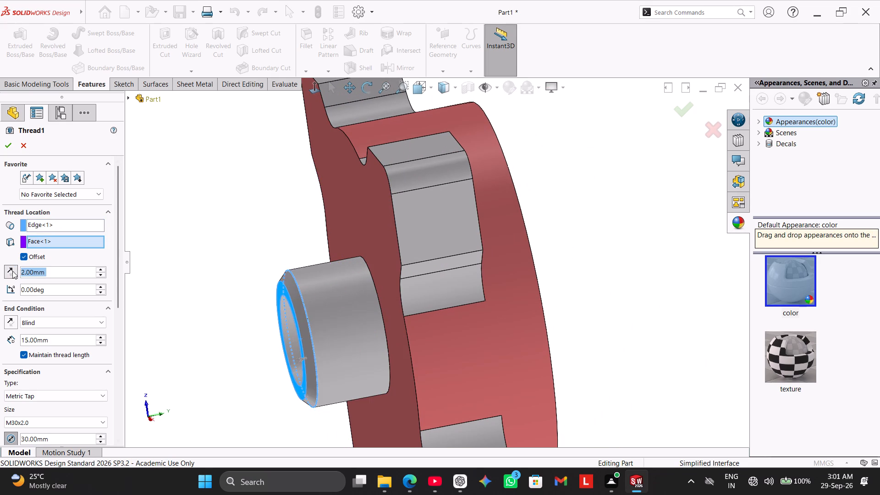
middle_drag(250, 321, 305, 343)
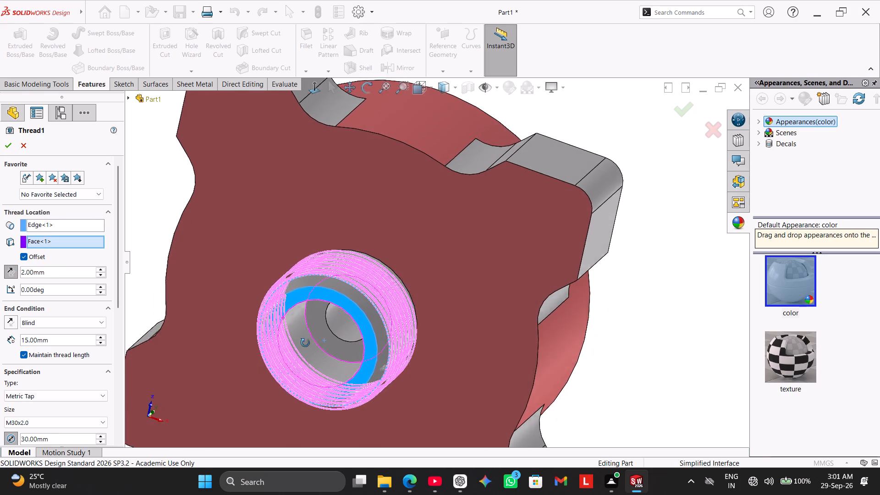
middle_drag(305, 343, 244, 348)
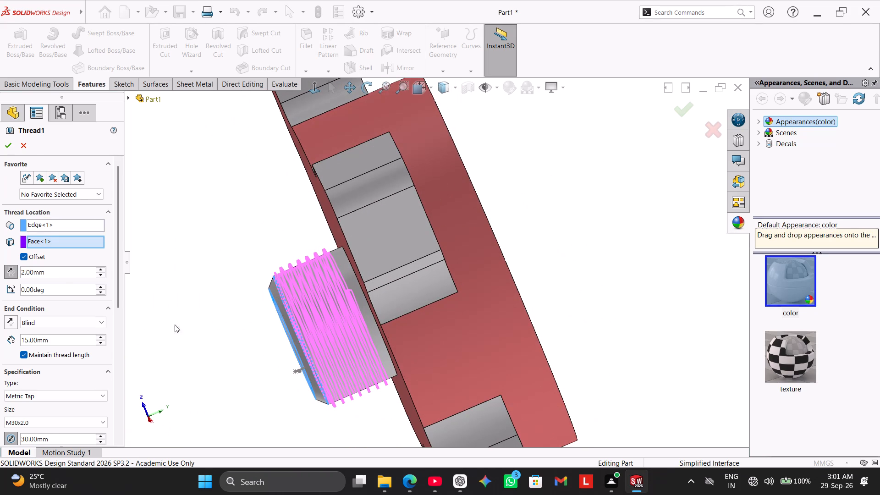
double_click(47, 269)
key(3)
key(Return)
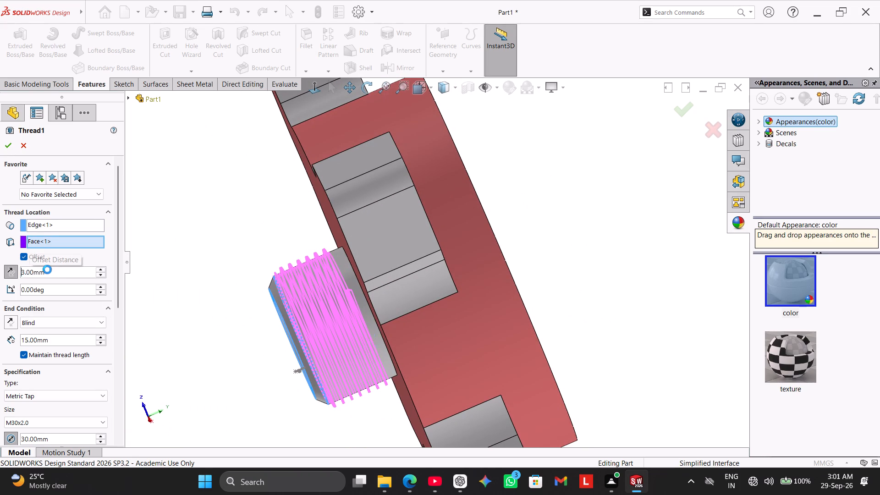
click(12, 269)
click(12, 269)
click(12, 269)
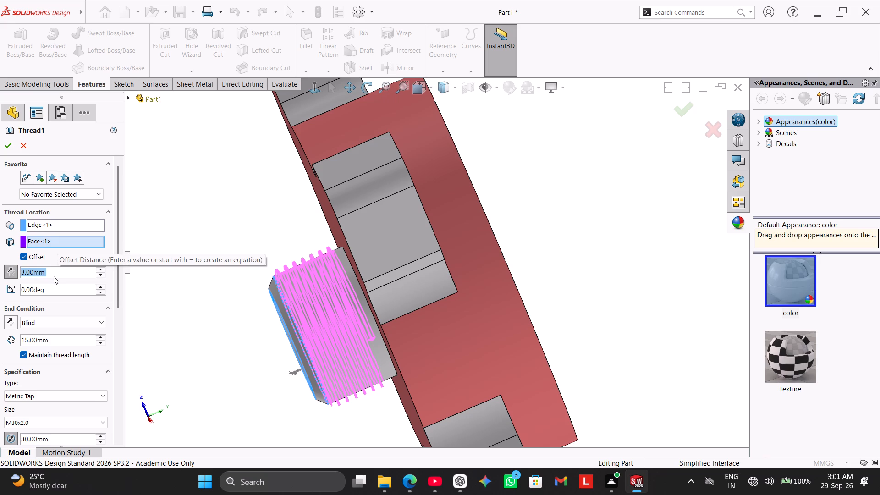
Set the thread's start offset to 5 mm and compare the two offset directions in the preview.
key(5)
key(Return)
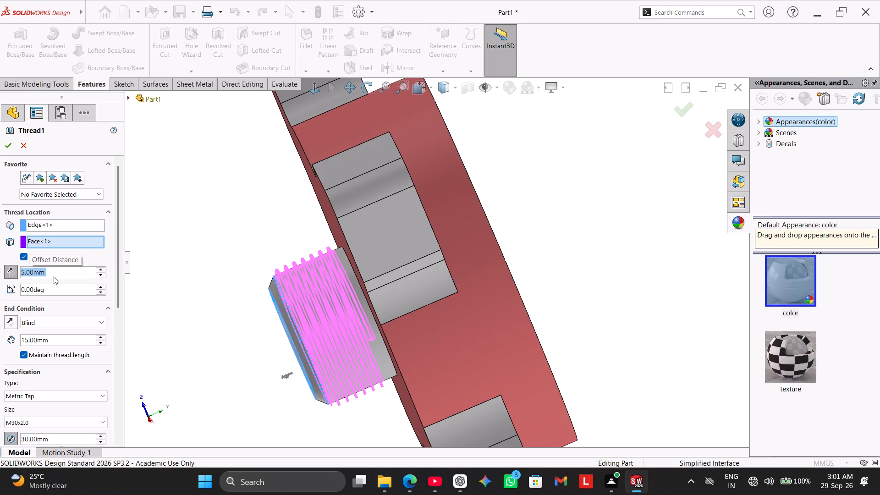
click(16, 272)
click(16, 272)
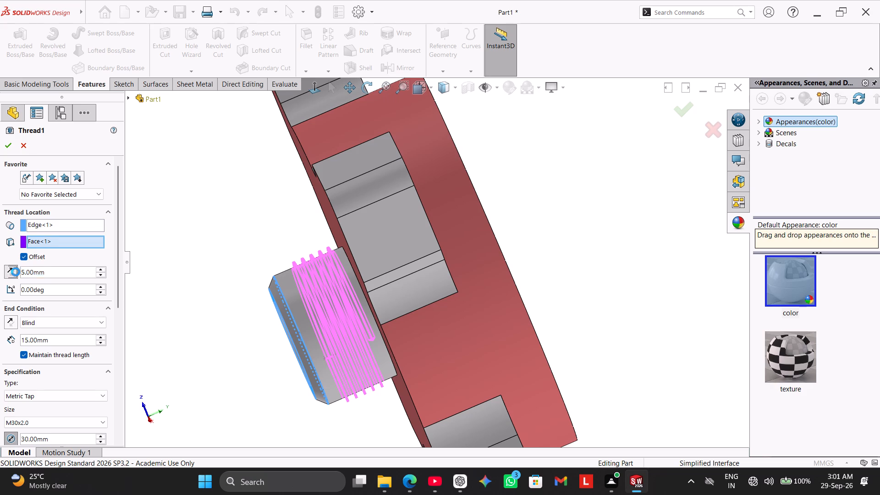
click(15, 275)
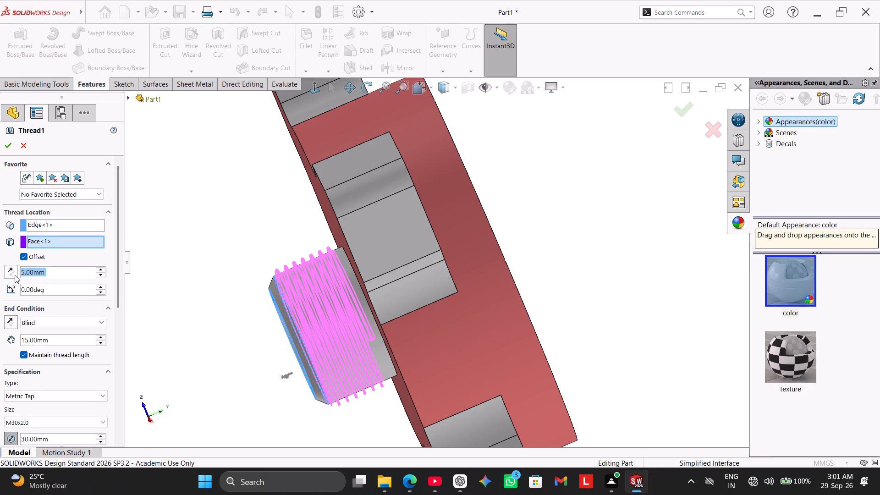
click(15, 275)
click(15, 275)
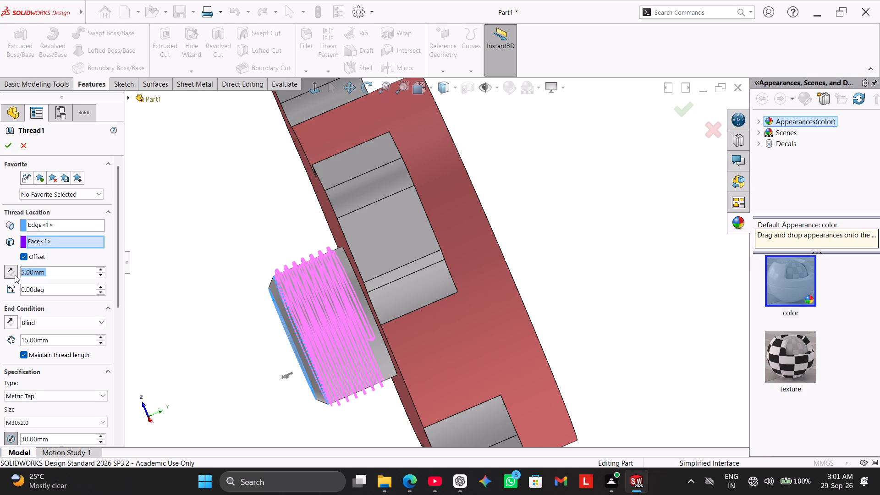
click(15, 275)
click(15, 275)
click(15, 275)
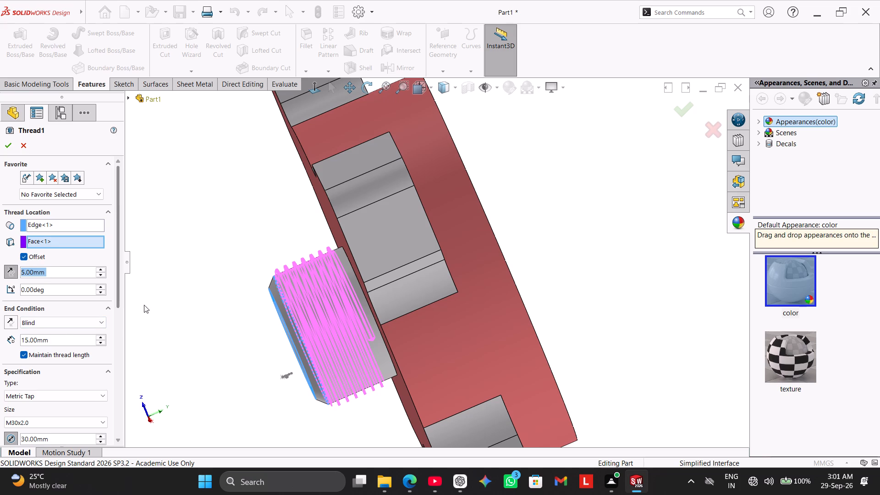
Turn off maintaining the thread length for Thread1 and try both offset directions again.
click(23, 356)
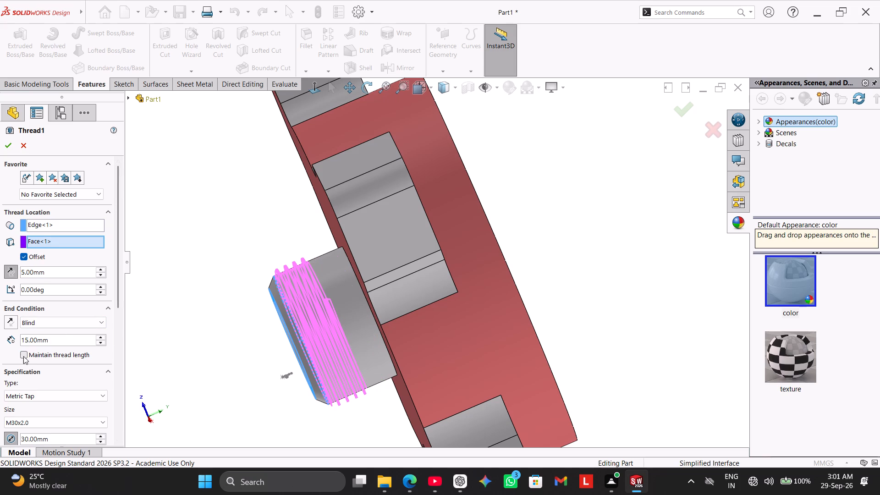
click(13, 276)
click(13, 276)
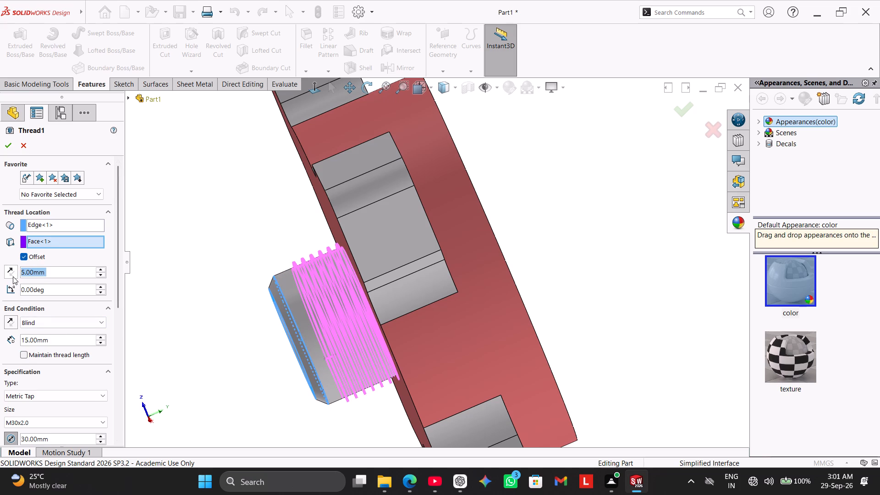
click(13, 276)
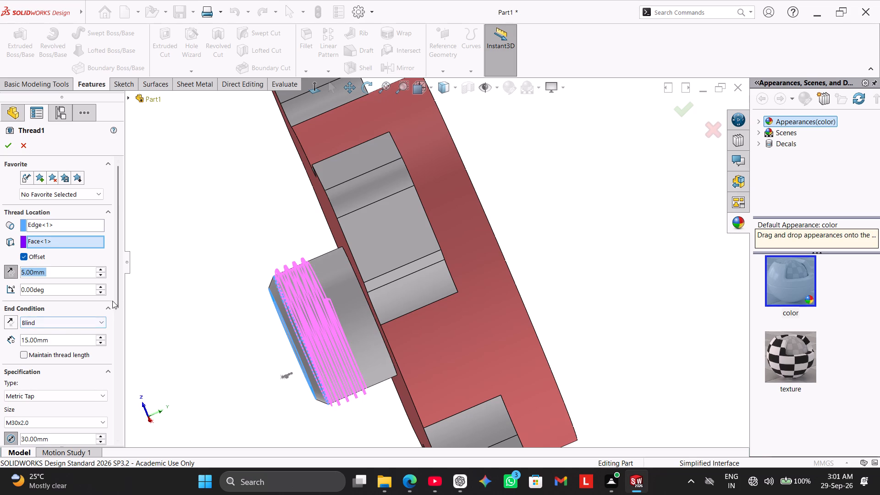
drag(116, 292, 120, 315)
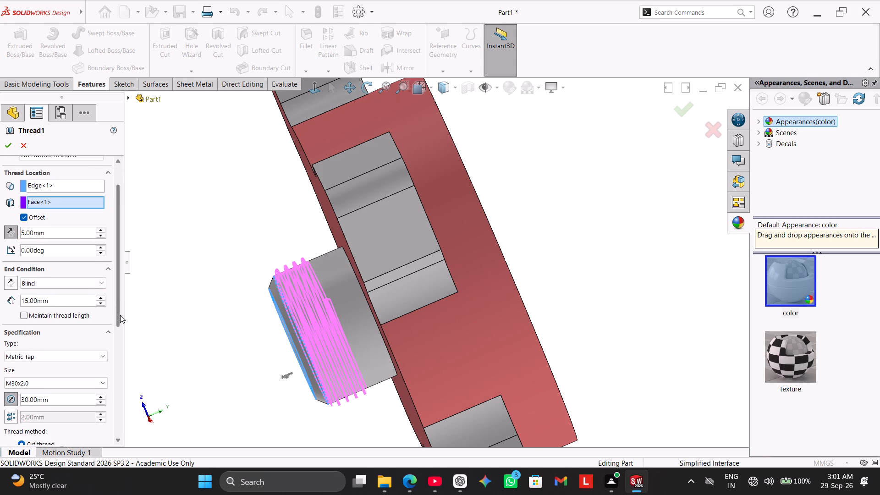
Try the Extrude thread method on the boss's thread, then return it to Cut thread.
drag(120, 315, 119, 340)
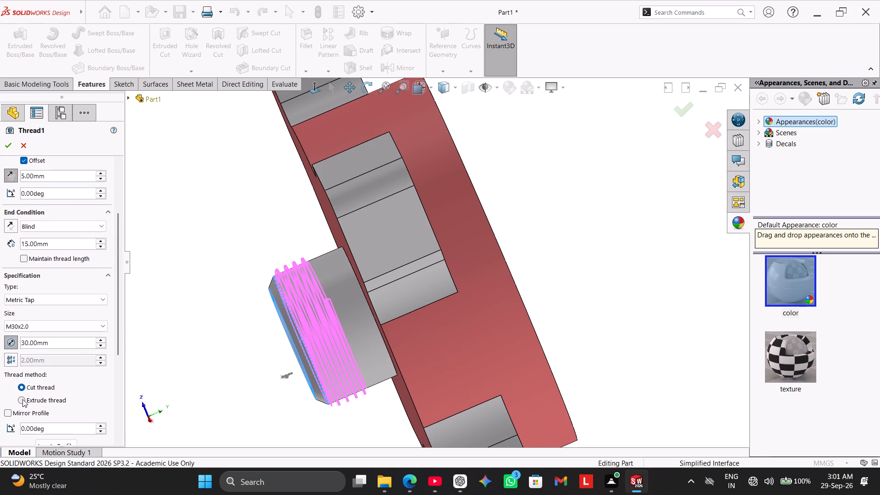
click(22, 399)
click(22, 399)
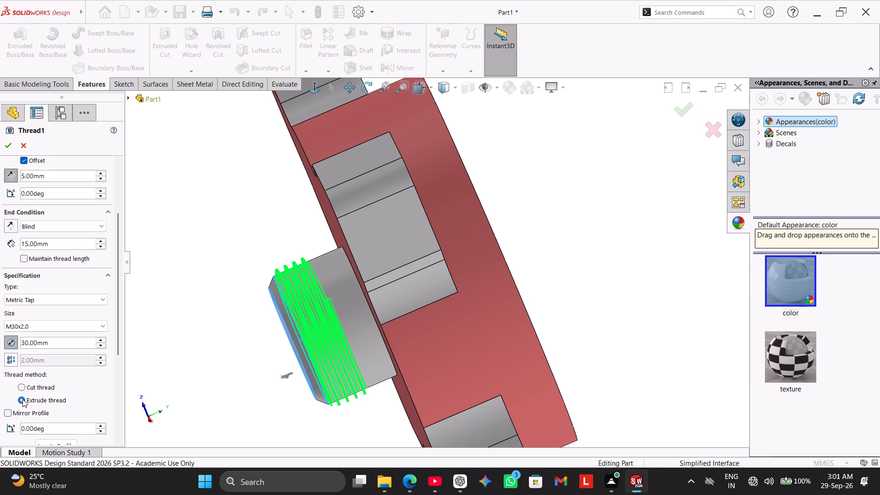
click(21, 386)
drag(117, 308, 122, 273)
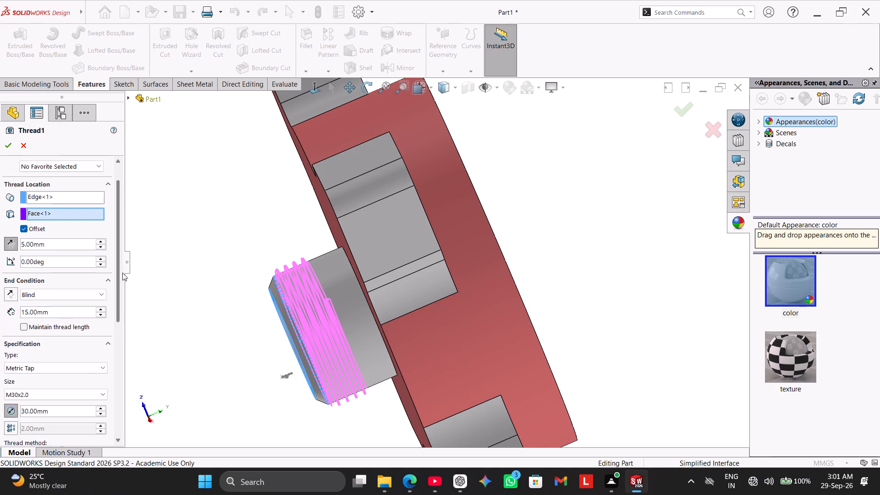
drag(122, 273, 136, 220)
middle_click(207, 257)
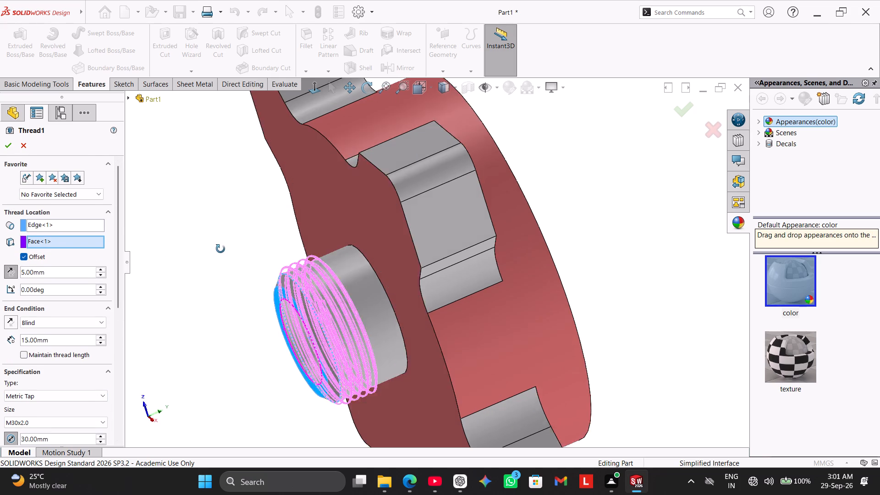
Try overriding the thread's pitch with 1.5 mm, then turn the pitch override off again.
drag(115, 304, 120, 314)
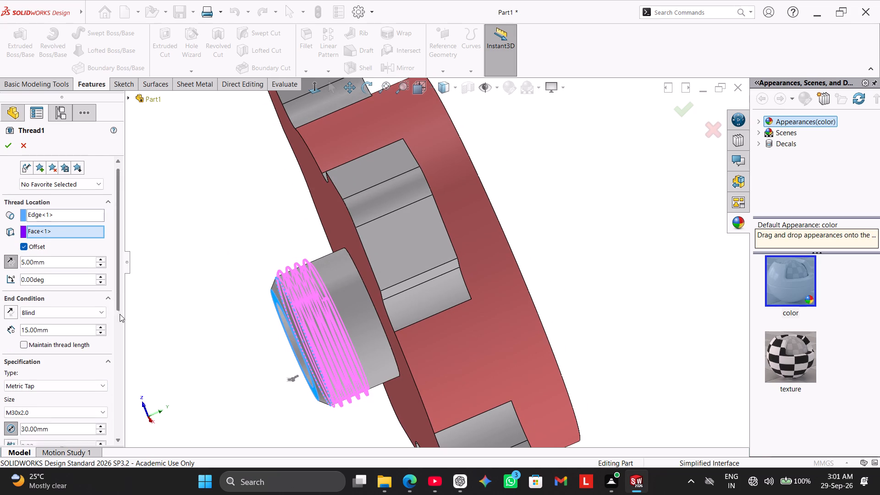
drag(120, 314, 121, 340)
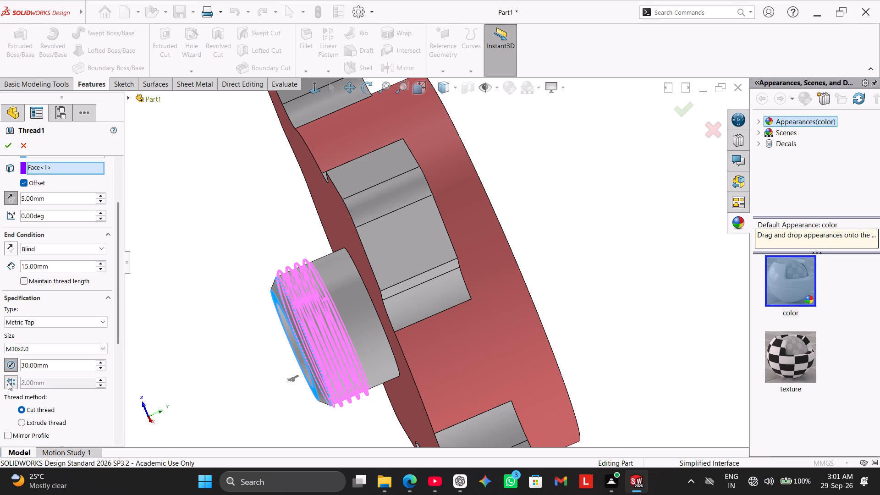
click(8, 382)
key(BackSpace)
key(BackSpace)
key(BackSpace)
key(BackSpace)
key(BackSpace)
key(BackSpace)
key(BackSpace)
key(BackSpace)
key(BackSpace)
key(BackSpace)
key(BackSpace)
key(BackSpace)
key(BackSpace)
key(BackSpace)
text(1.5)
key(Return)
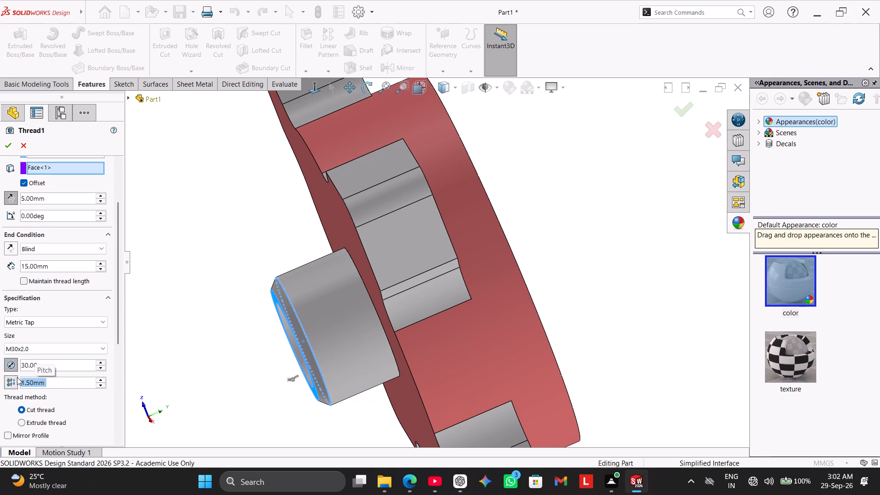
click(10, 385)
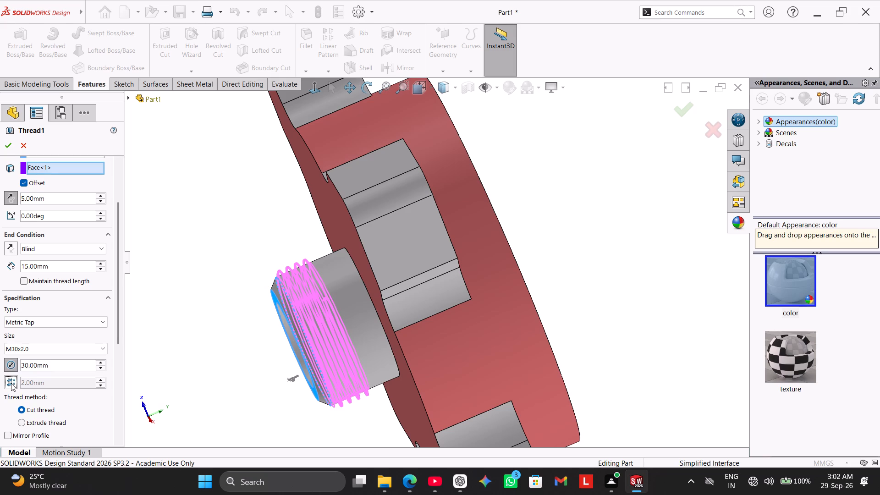
Turn on maintaining the thread length for Thread1 and check the preview around the boss.
drag(116, 254, 119, 249)
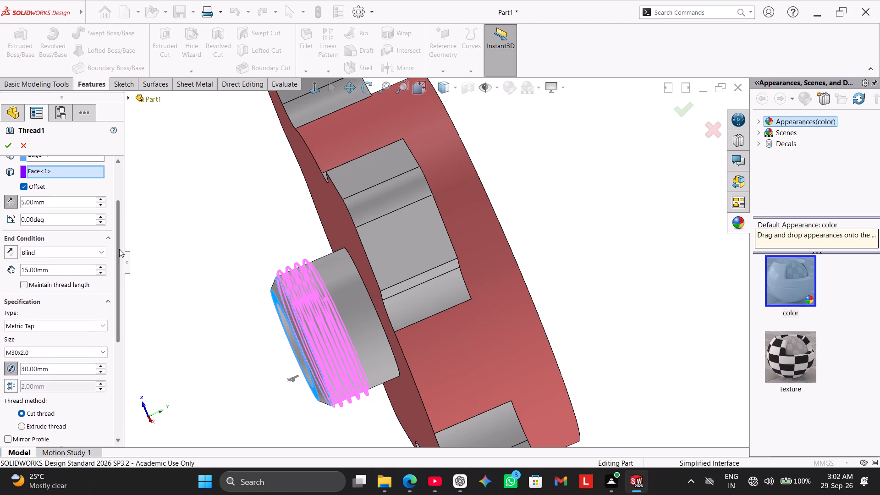
drag(119, 249, 178, 175)
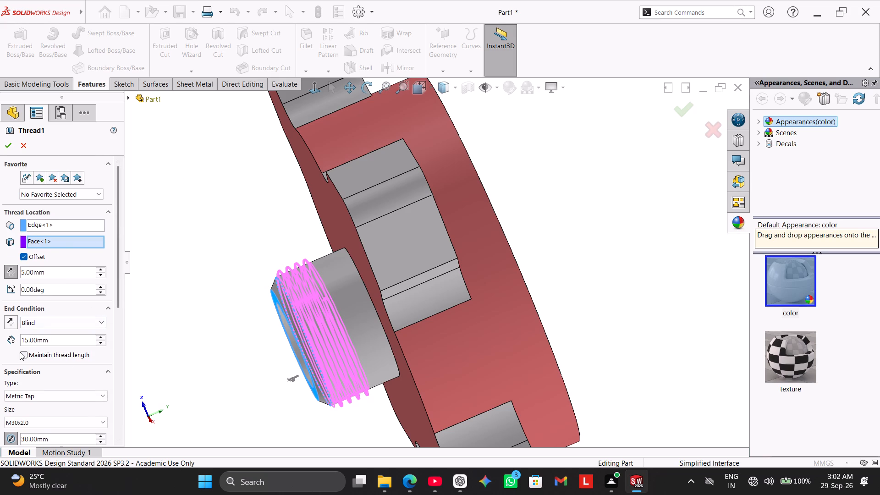
click(19, 353)
click(23, 354)
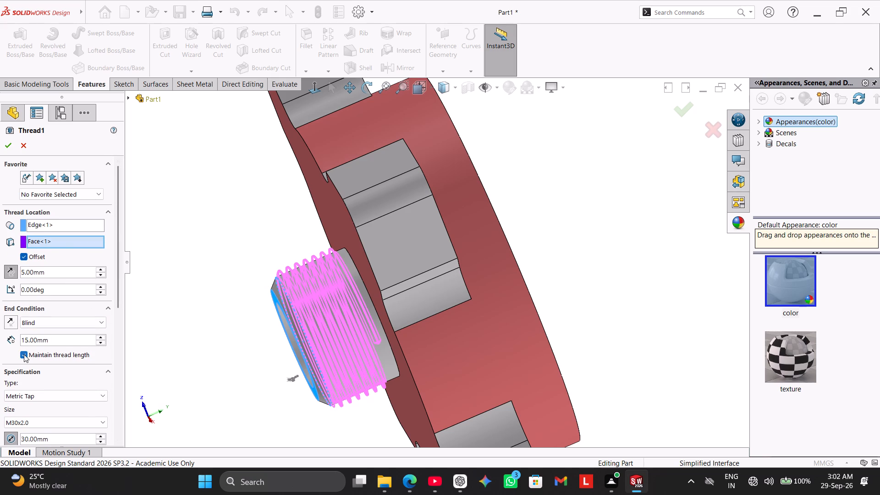
middle_drag(222, 363, 258, 392)
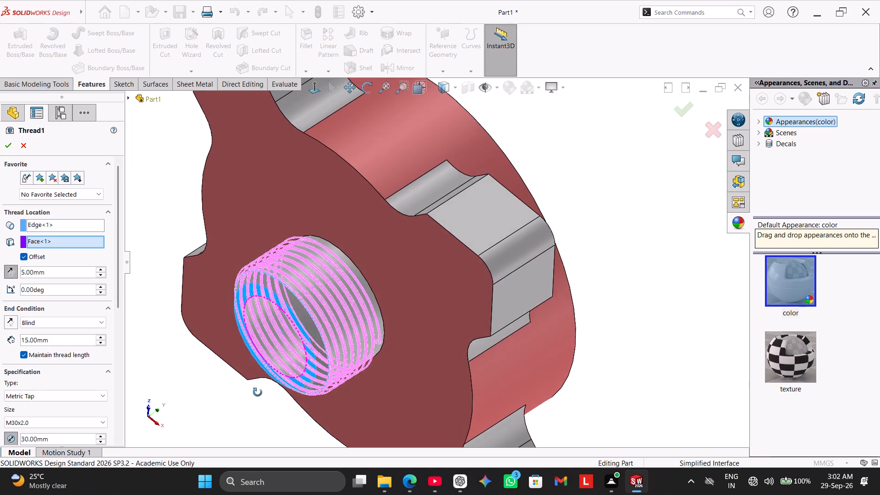
middle_drag(258, 392, 226, 380)
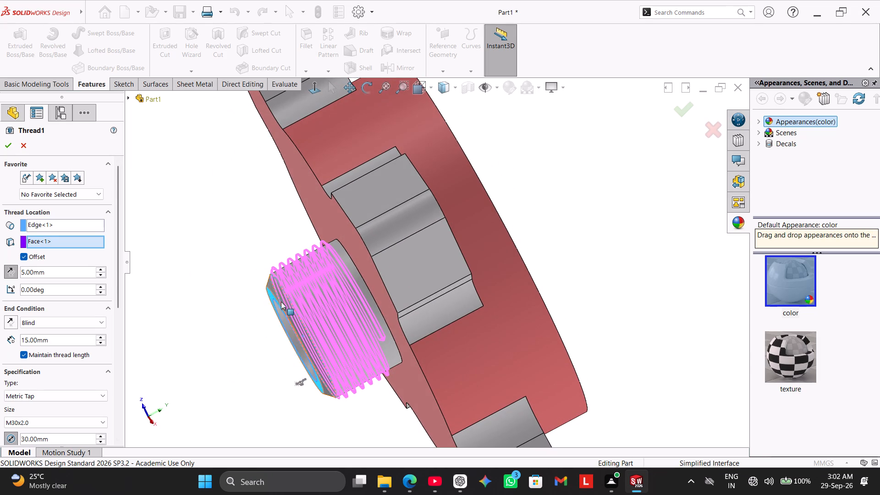
middle_drag(233, 331, 220, 303)
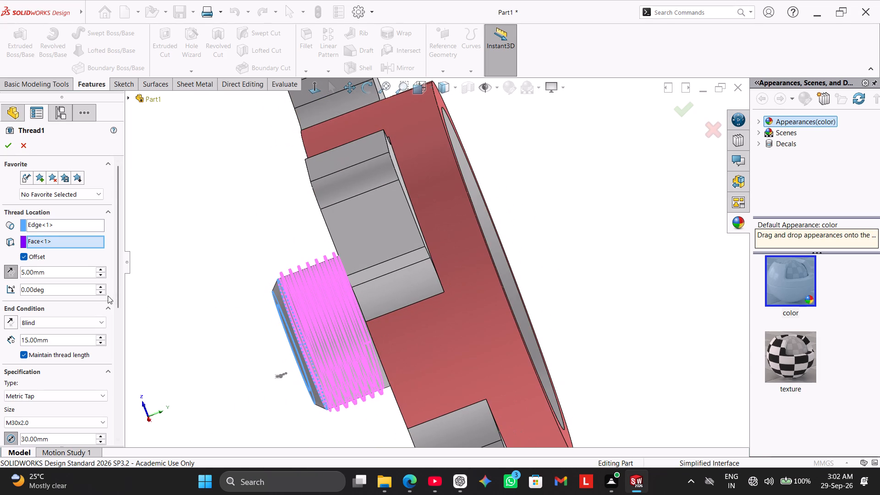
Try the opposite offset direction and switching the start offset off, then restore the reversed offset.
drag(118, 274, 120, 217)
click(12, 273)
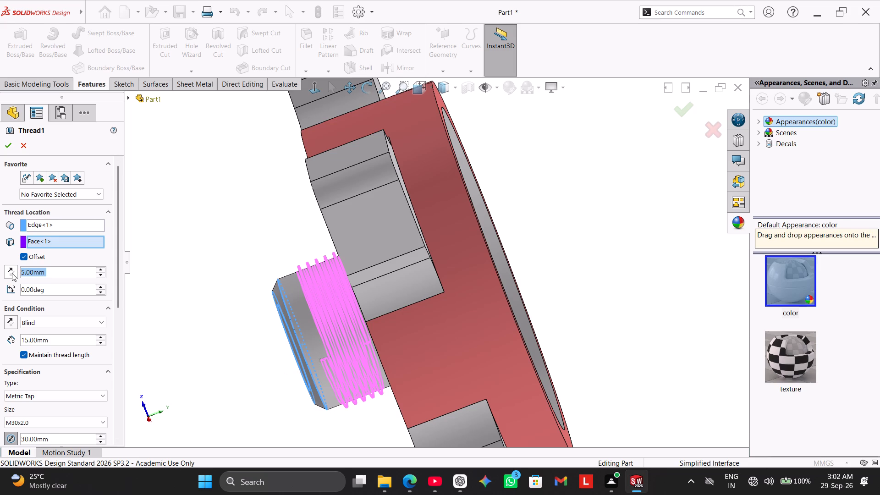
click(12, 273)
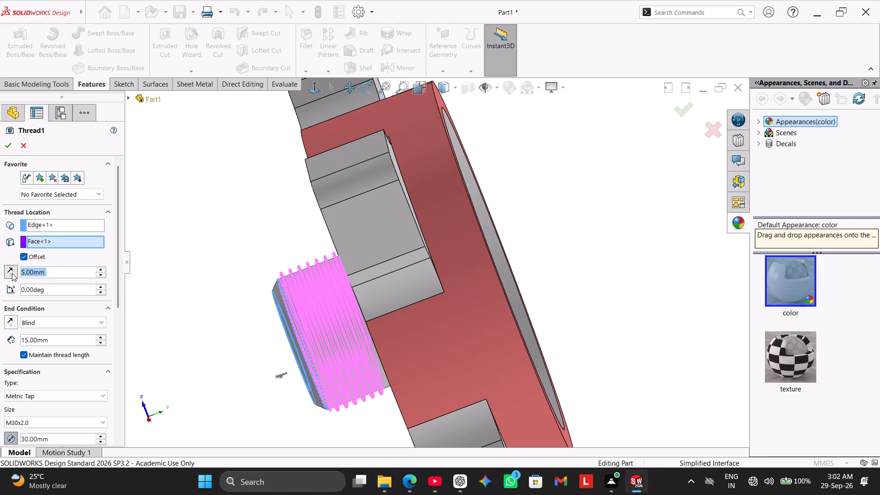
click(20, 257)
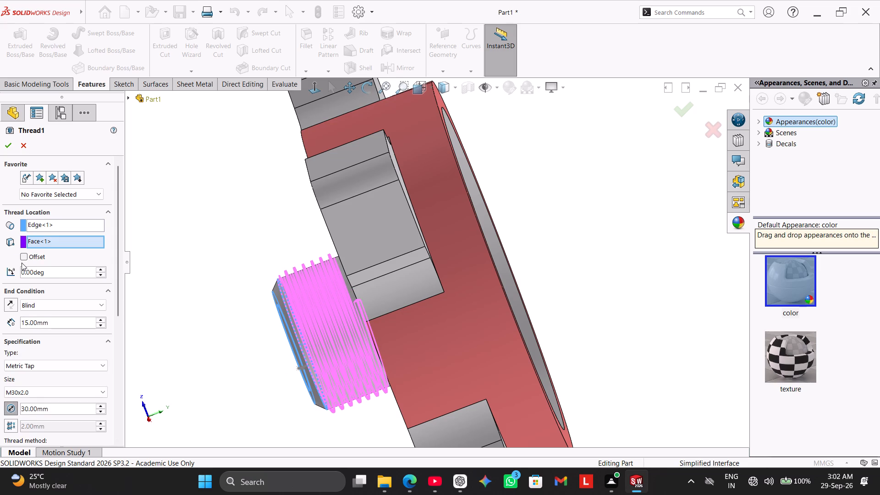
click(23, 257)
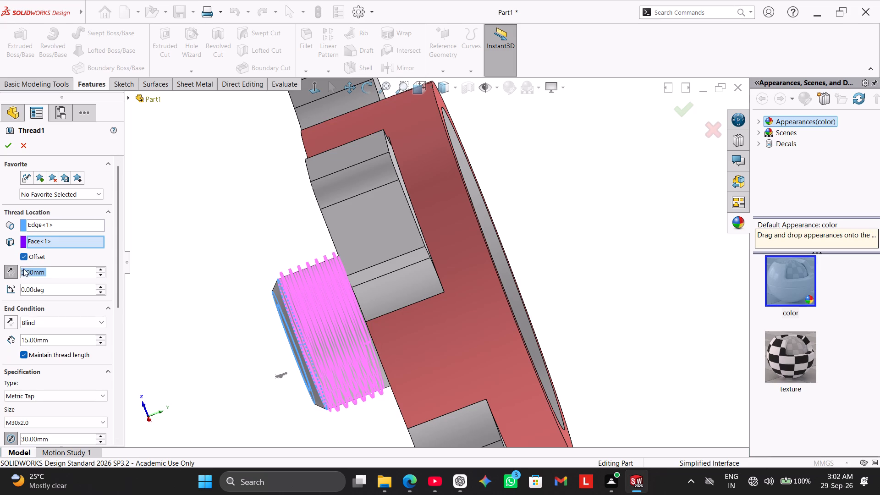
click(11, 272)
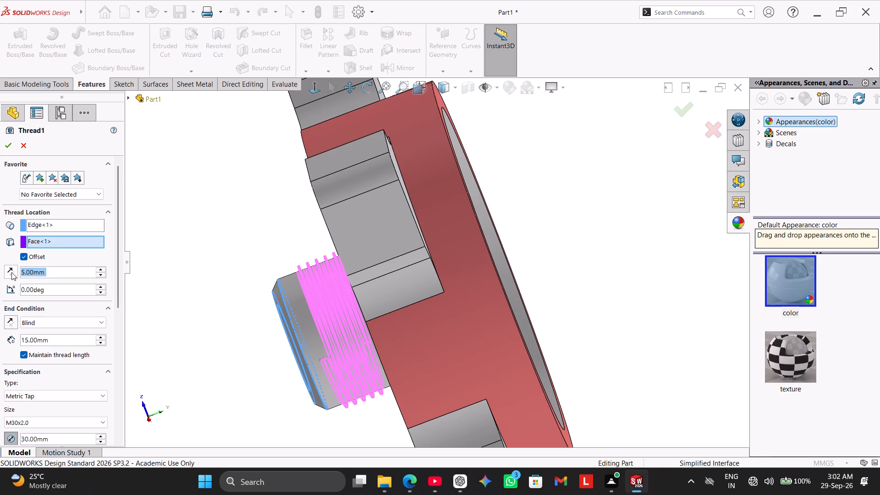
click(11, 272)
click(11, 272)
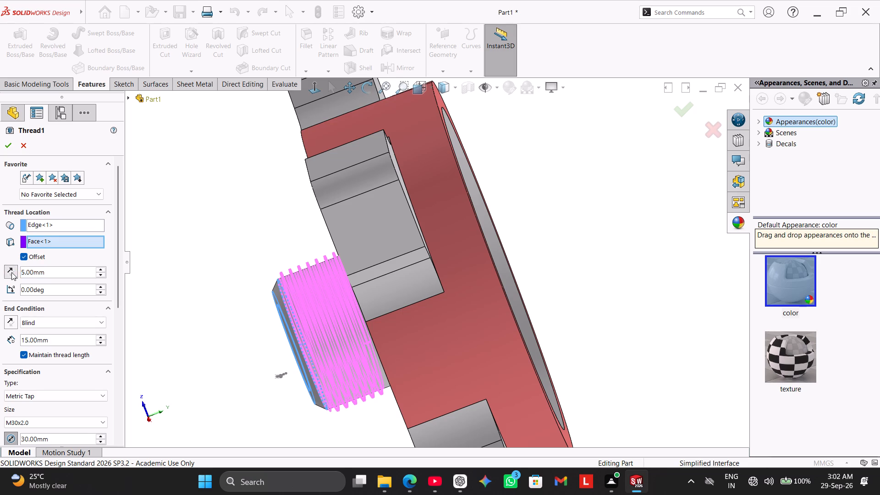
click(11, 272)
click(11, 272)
Set the thread's start offset to 2 mm.
key(2)
key(Return)
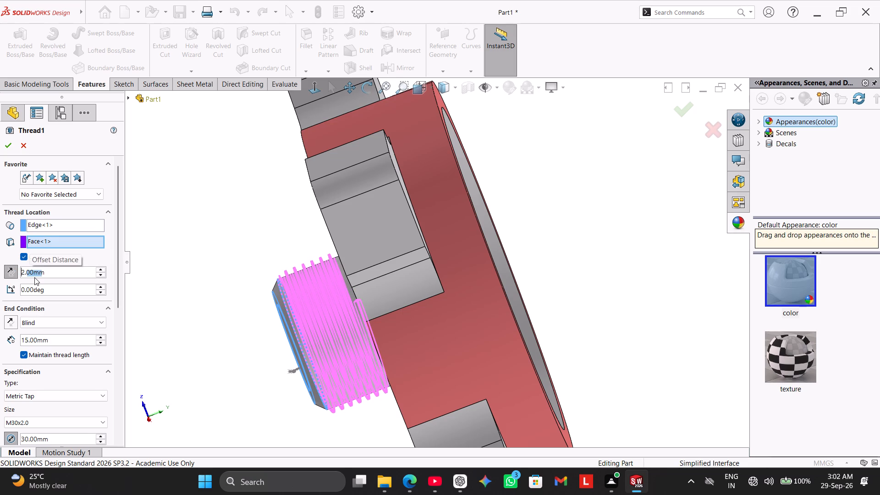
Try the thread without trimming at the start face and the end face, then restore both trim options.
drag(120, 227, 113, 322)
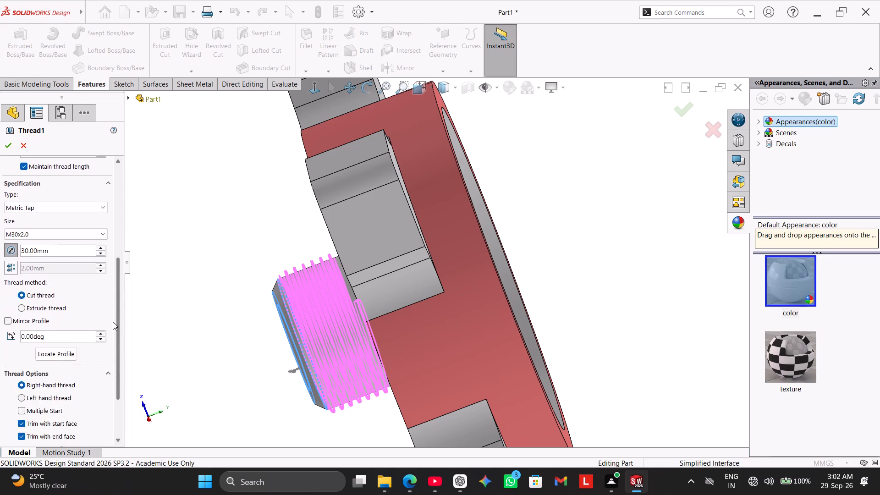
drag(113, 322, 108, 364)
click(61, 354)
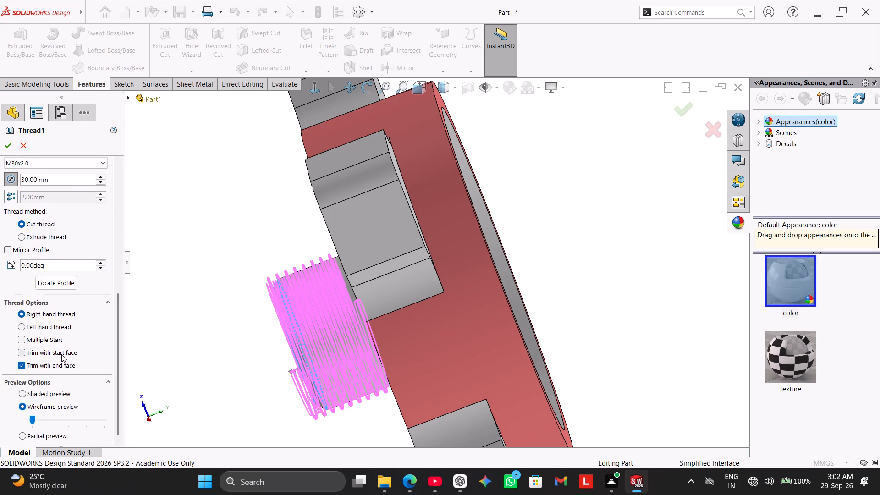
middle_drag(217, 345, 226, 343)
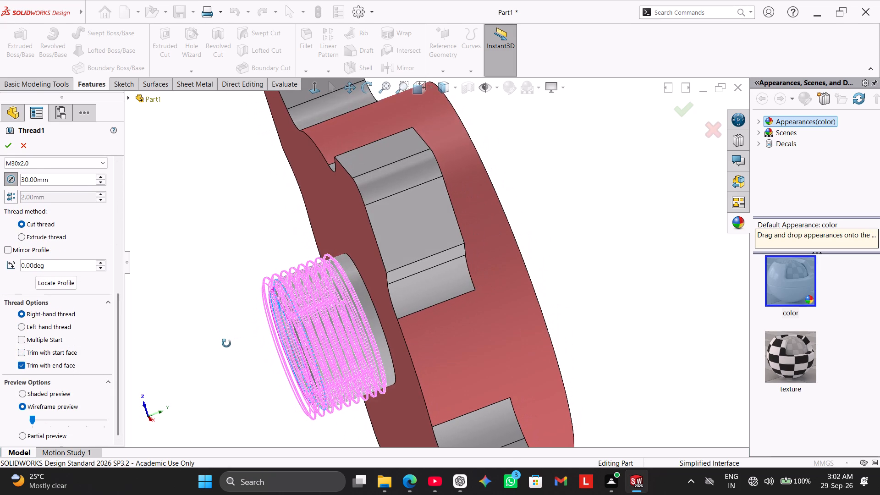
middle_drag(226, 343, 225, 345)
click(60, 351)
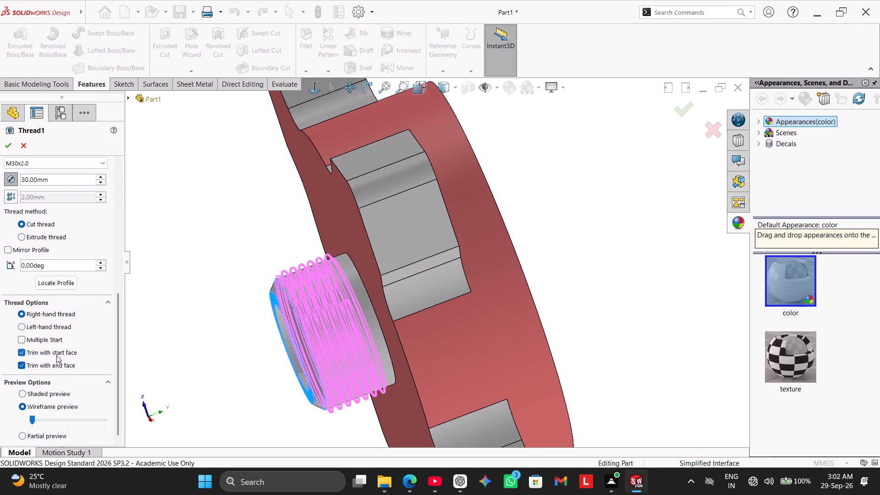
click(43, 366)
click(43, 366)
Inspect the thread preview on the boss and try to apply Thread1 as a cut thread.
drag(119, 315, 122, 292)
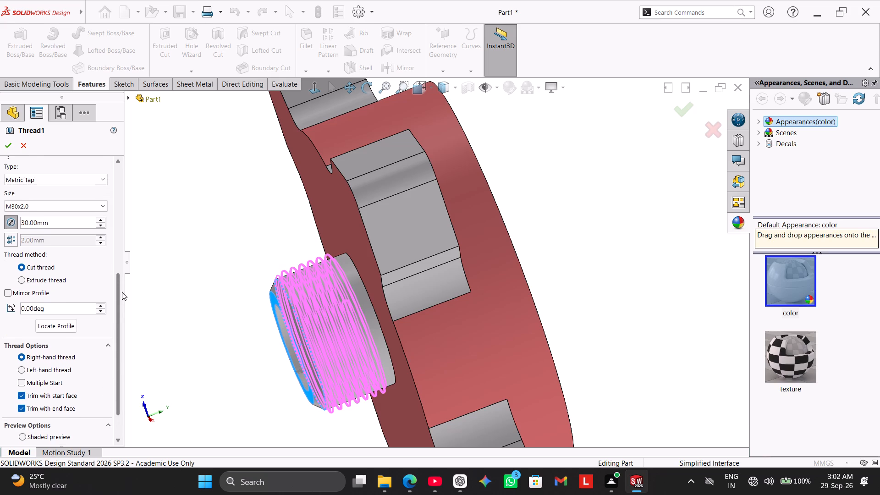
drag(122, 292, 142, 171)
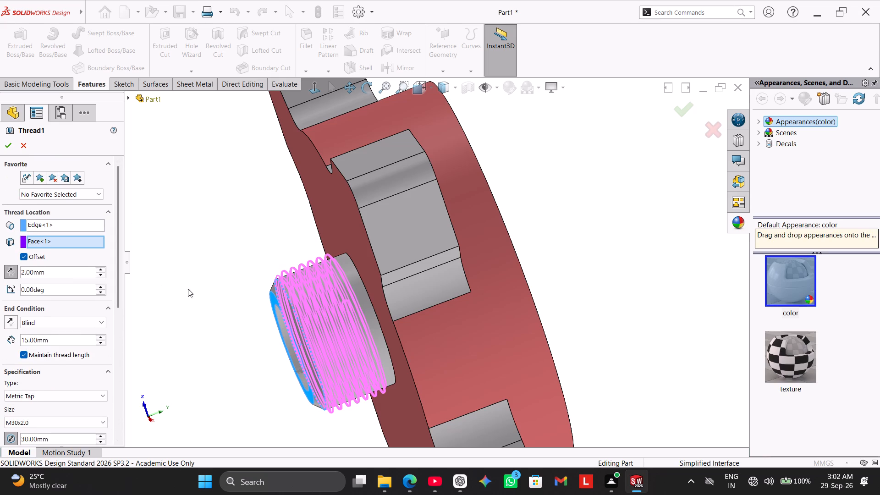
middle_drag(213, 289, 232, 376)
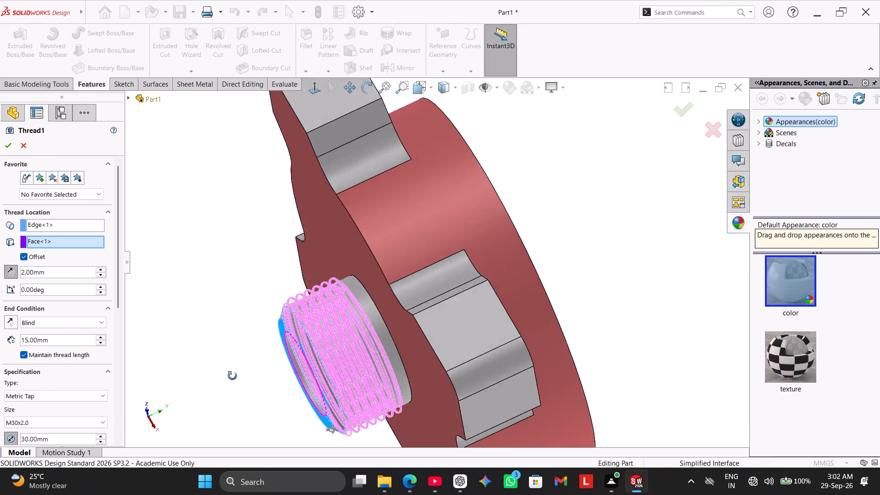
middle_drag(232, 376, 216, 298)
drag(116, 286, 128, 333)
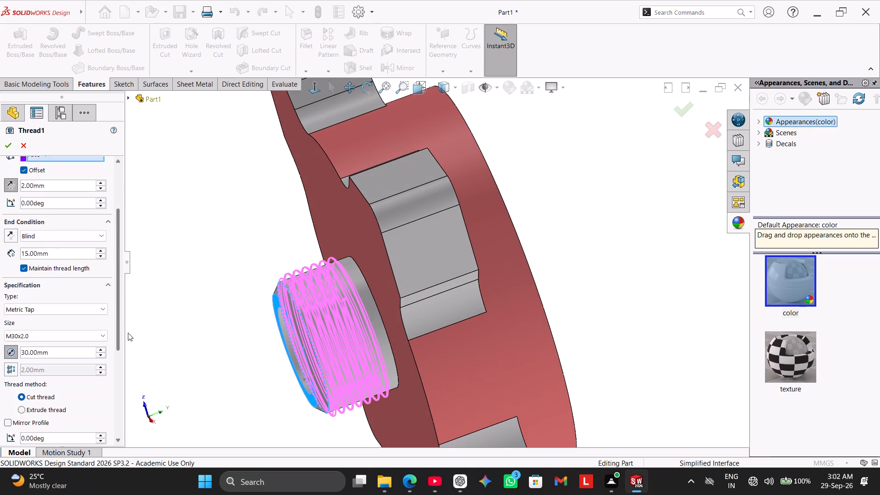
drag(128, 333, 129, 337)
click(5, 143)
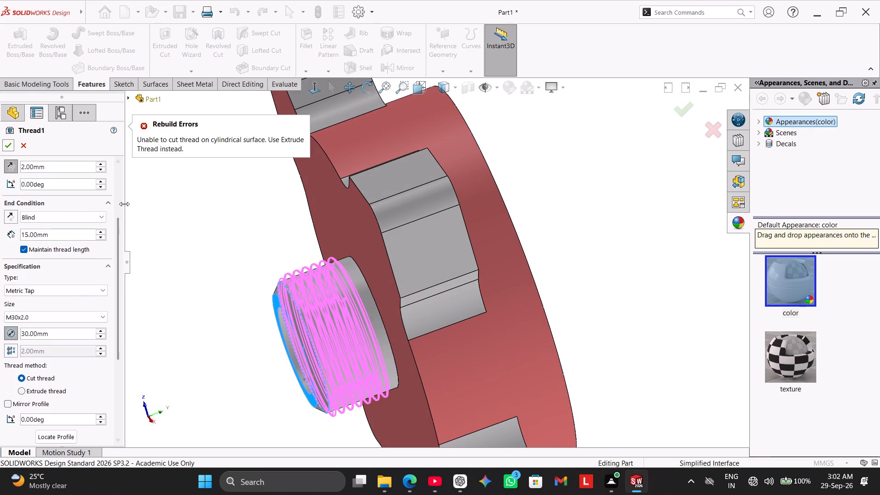
Switch Thread1's method to Extrude thread and apply the feature.
click(30, 392)
click(5, 145)
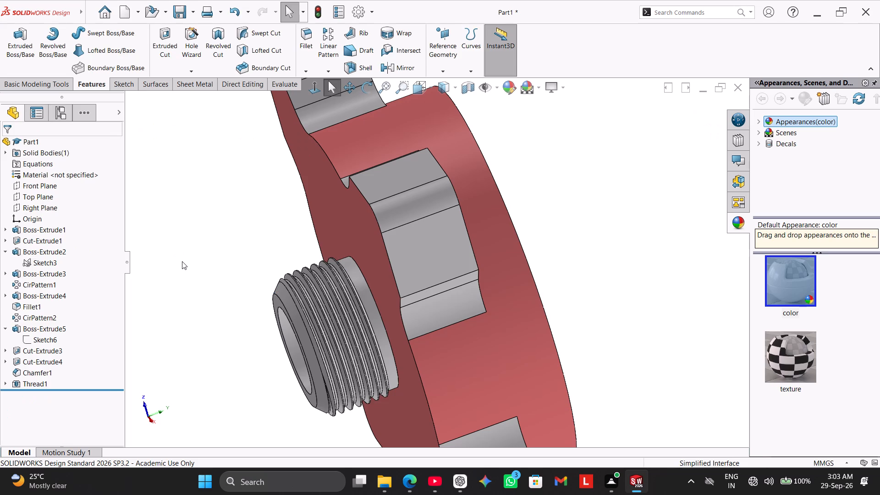
Set the boss circle's diameter in Sketch6 to 30.1 mm and exit the sketch.
click(182, 261)
middle_drag(200, 272, 199, 280)
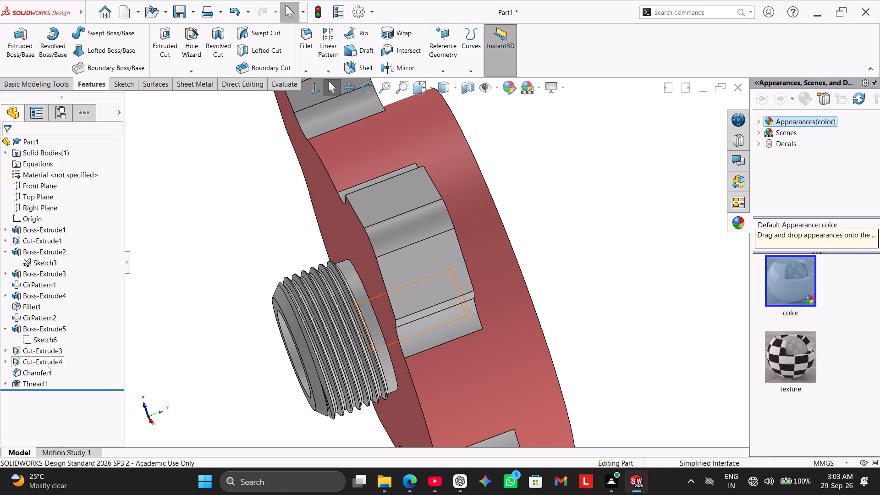
right_click(38, 338)
click(50, 303)
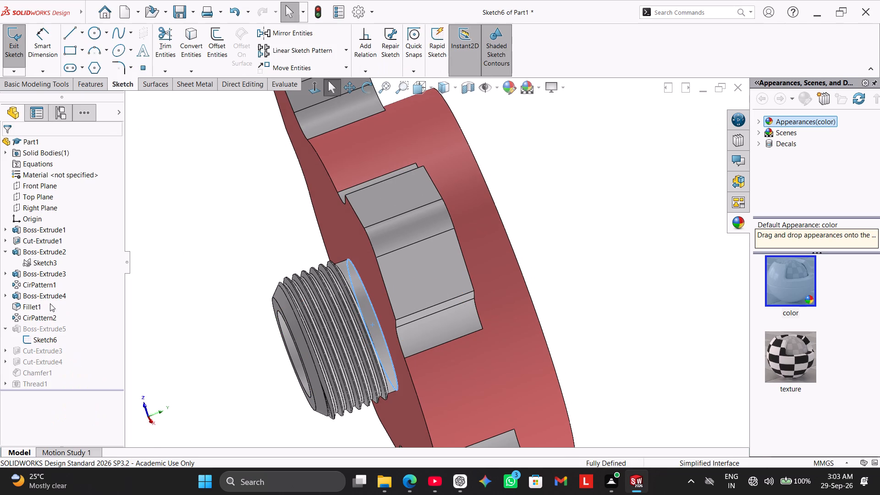
middle_drag(209, 262, 192, 286)
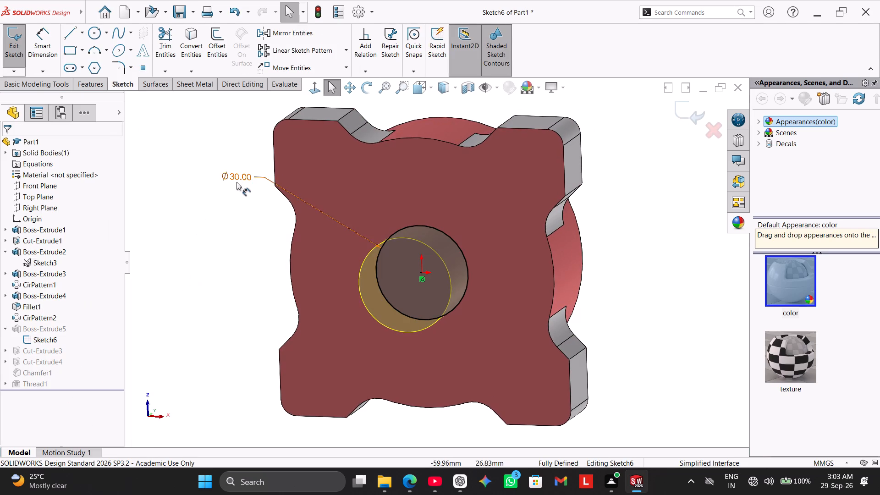
double_click(236, 178)
triple_click(236, 178)
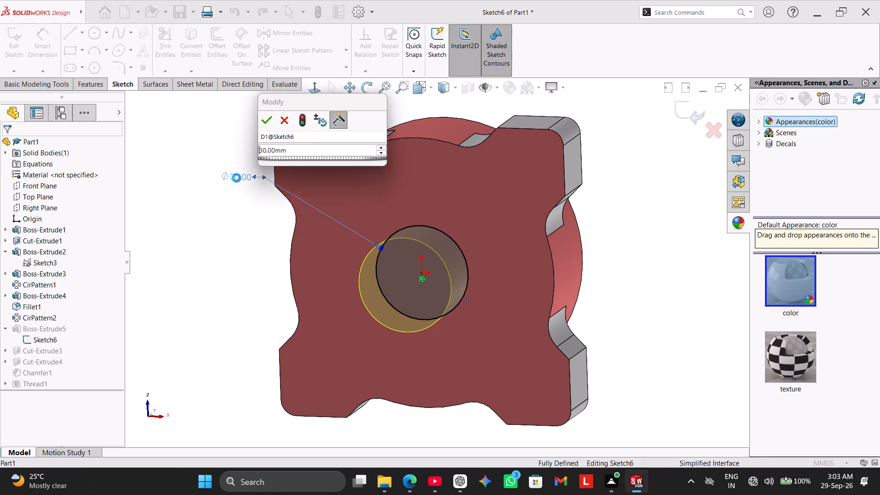
click(236, 178)
double_click(236, 178)
double_click(321, 148)
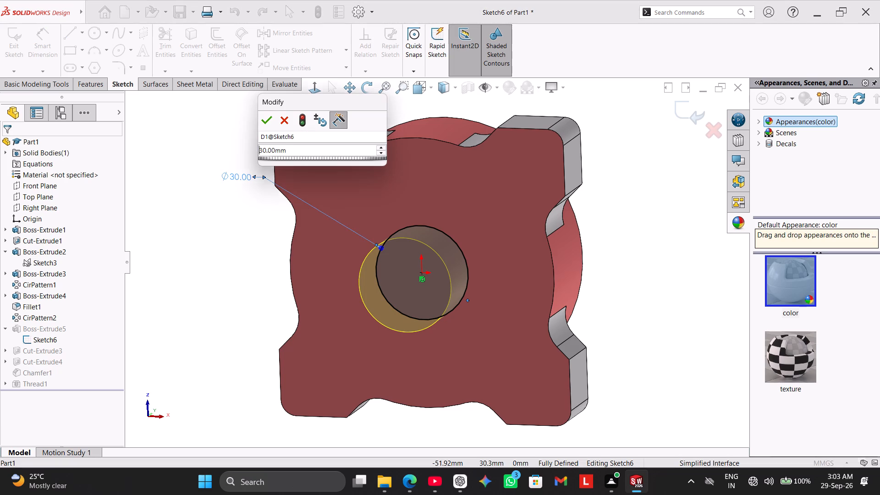
text(30)
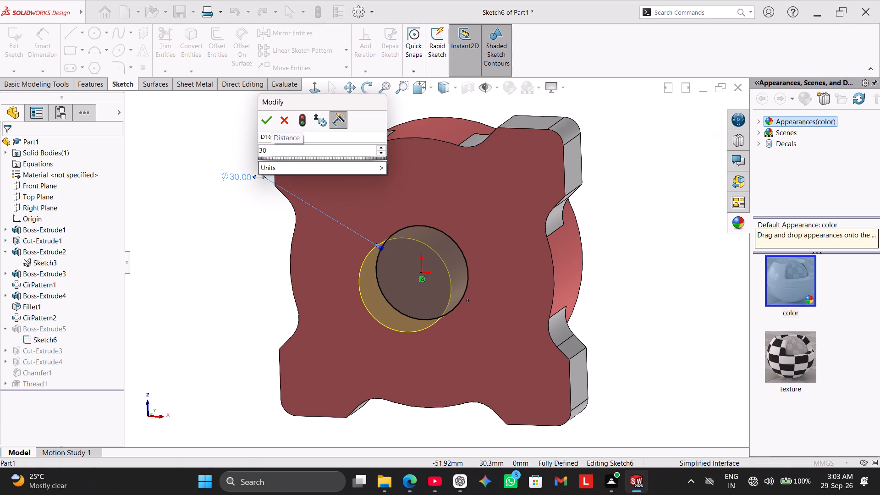
key(period)
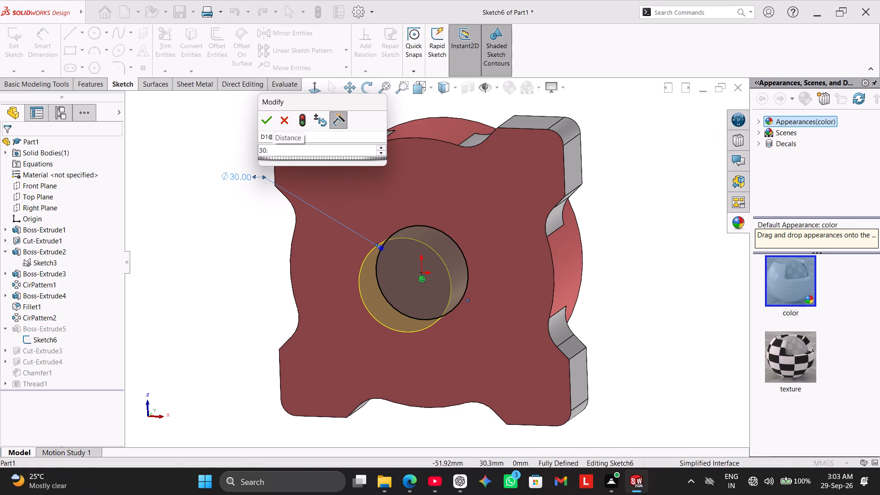
key(1)
key(Return)
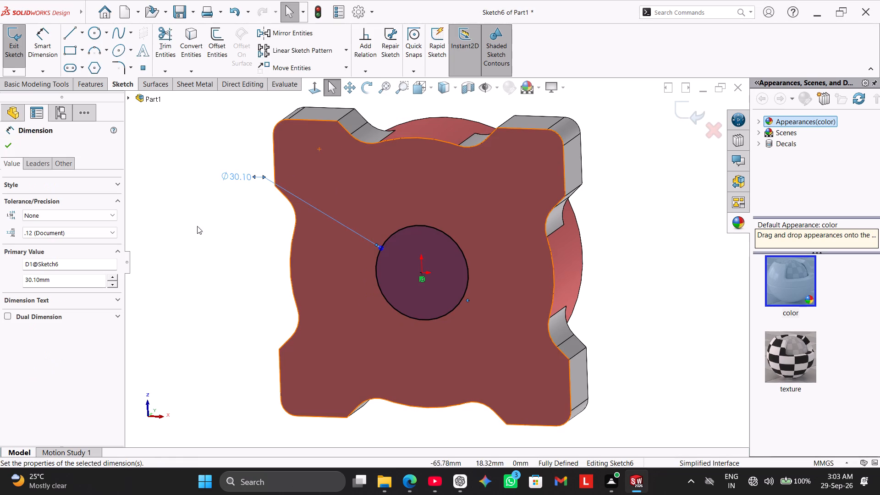
click(1, 148)
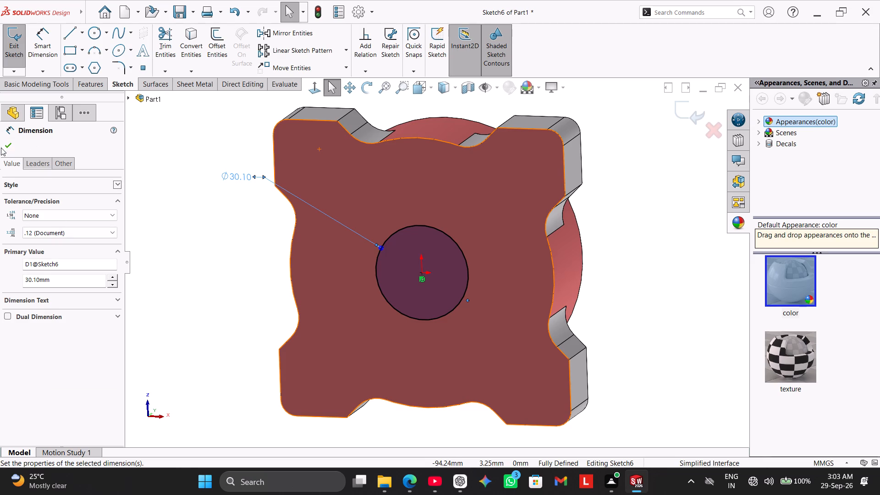
click(7, 146)
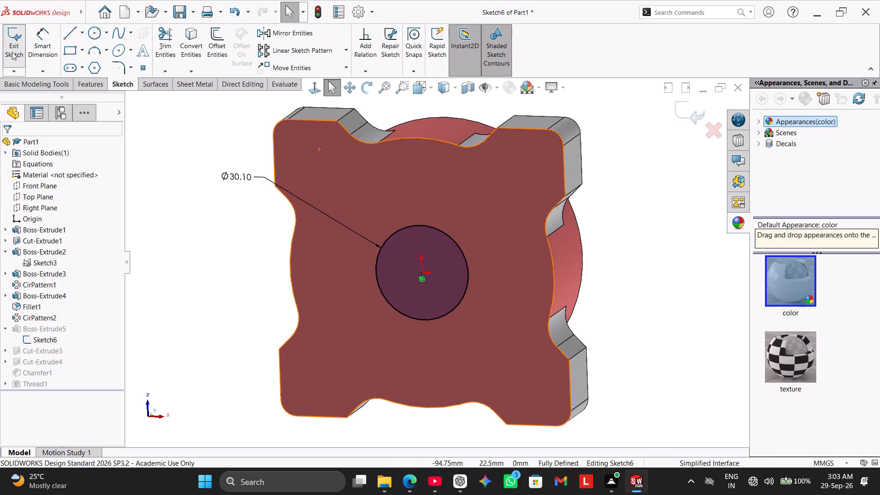
click(14, 45)
Switch Thread1's method to Cut thread and apply the feature.
middle_drag(212, 200, 175, 237)
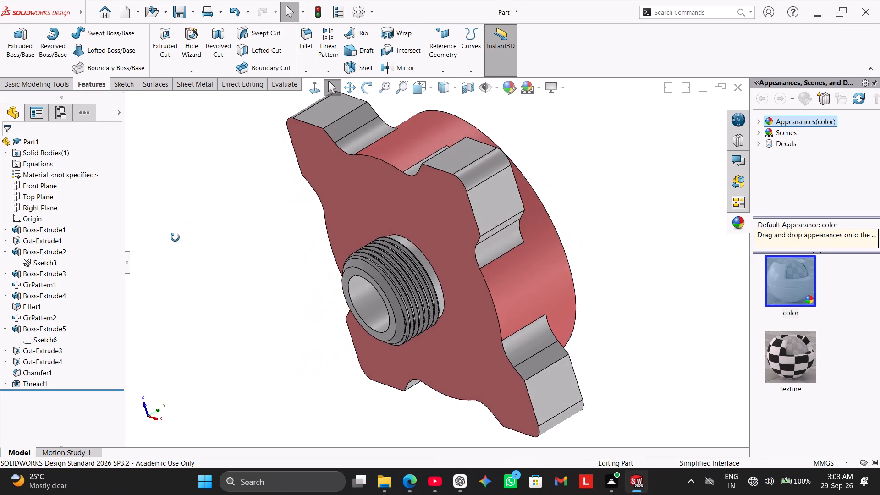
middle_drag(175, 237, 161, 247)
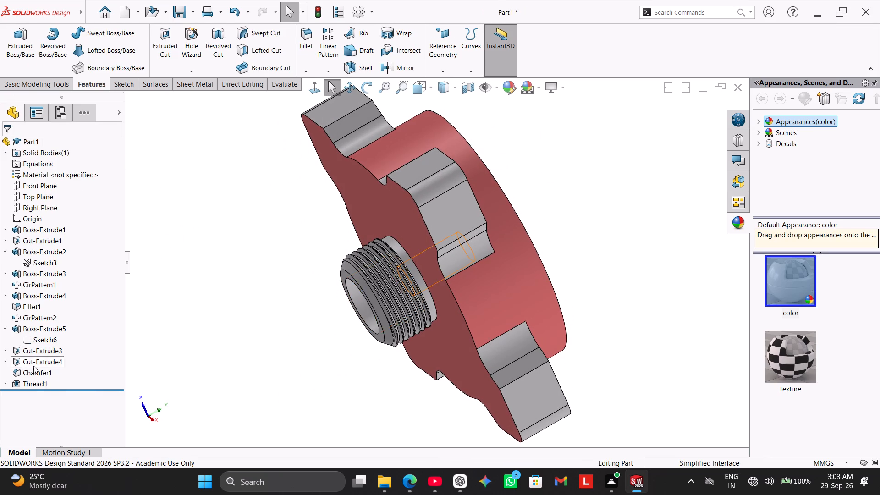
right_click(33, 385)
click(48, 265)
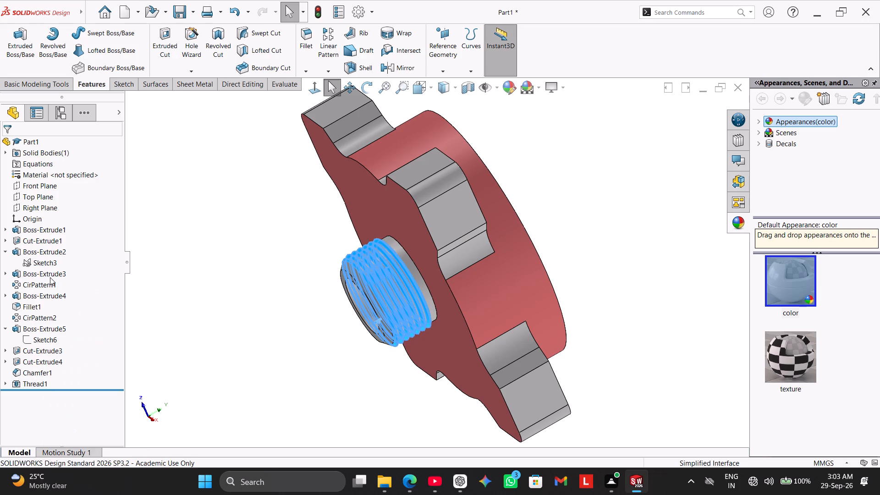
drag(118, 239, 122, 349)
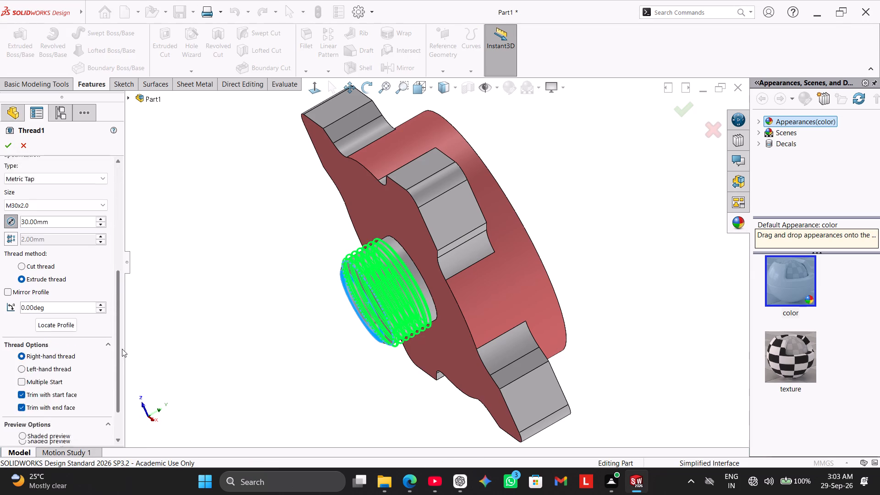
drag(122, 349, 123, 369)
drag(116, 362, 121, 406)
click(20, 225)
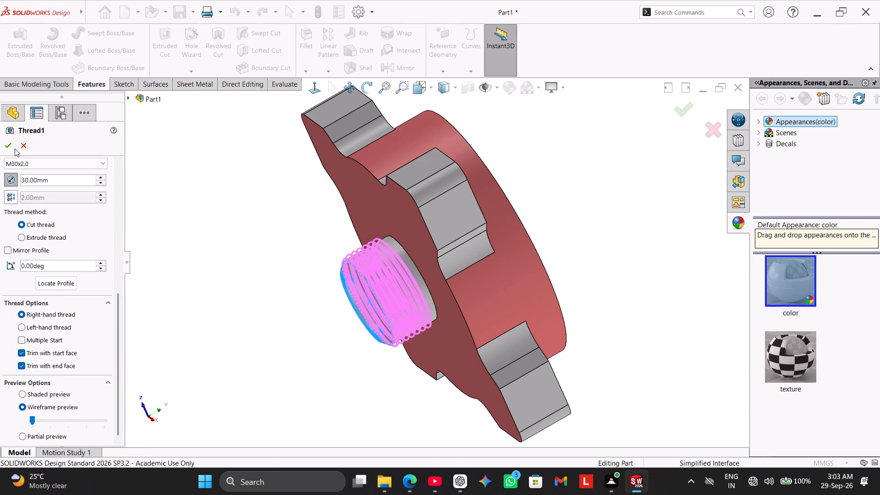
click(12, 145)
Examine the cut thread on the central boss close up and from several angles.
middle_drag(213, 269, 210, 265)
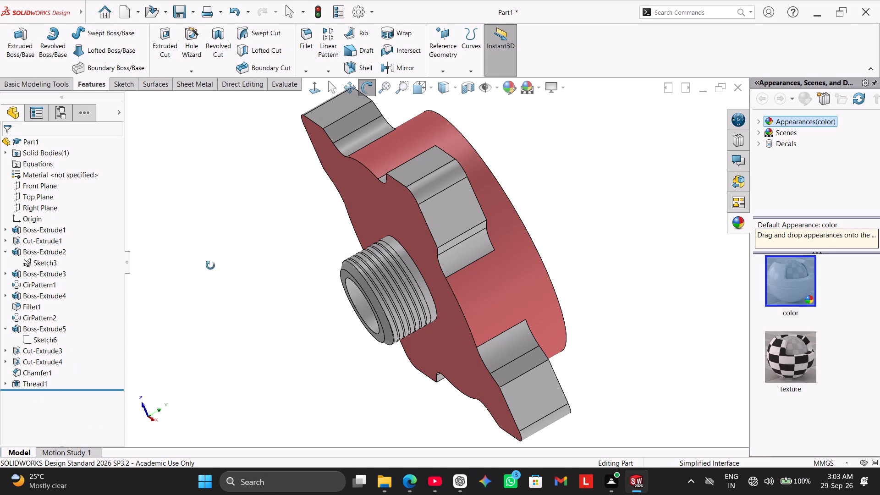
middle_drag(210, 265, 200, 231)
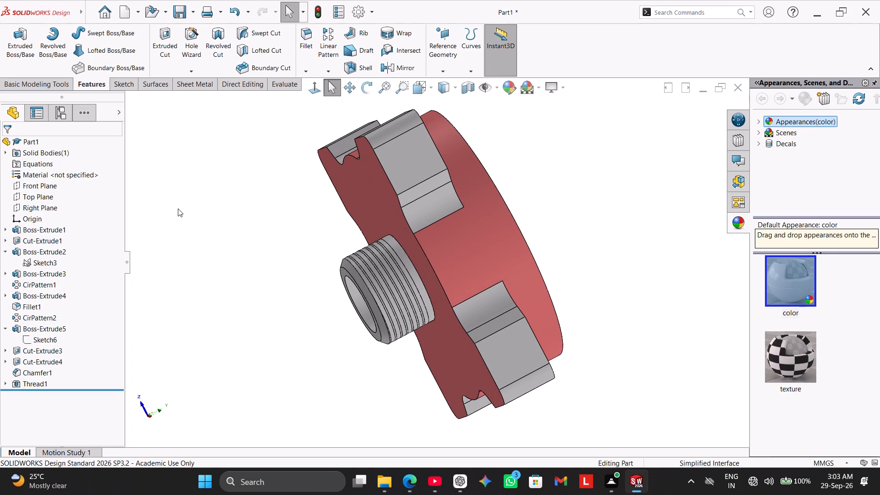
middle_drag(253, 288, 241, 242)
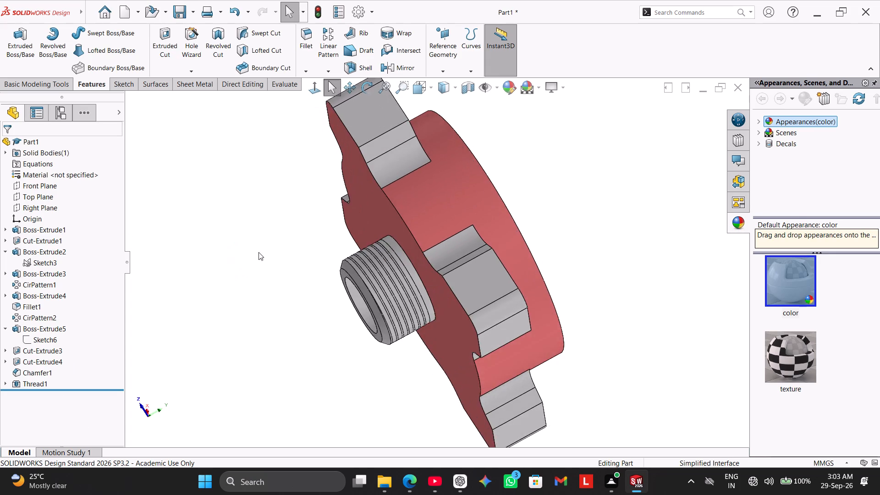
scroll(261, 255, down, 4)
middle_drag(295, 267, 329, 246)
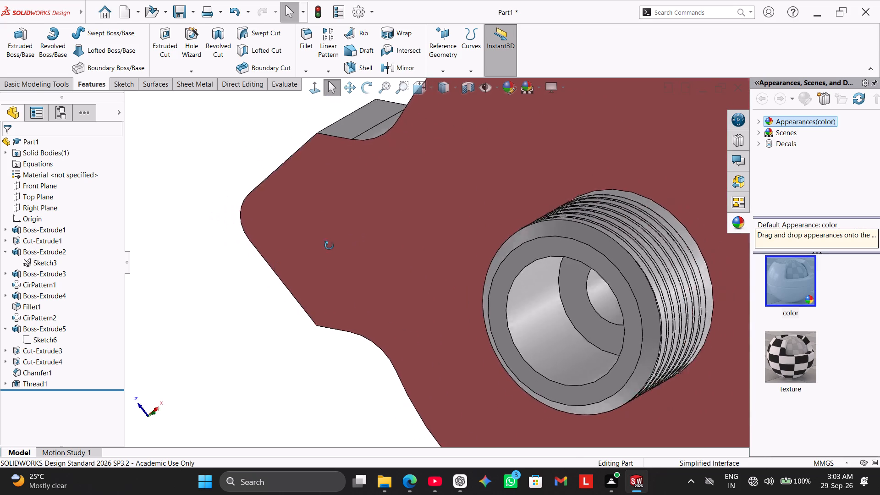
middle_drag(329, 246, 285, 239)
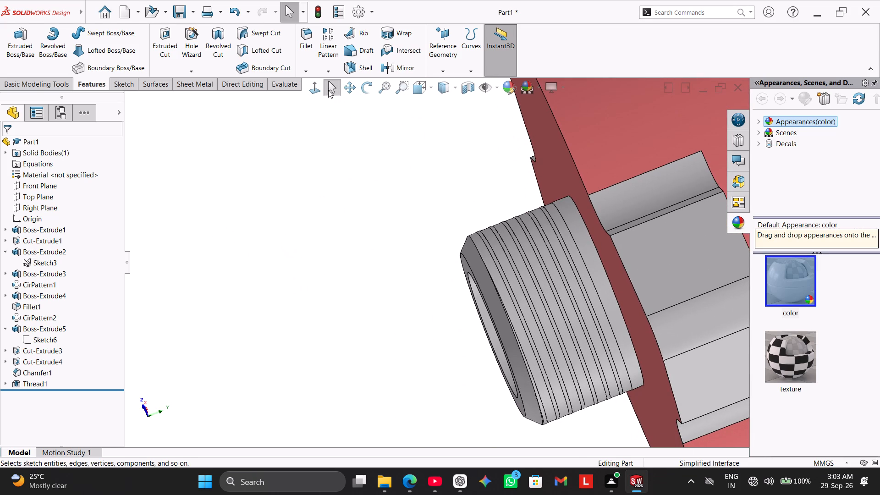
Turn on shaded cosmetic threads in the document's detailing properties.
click(360, 13)
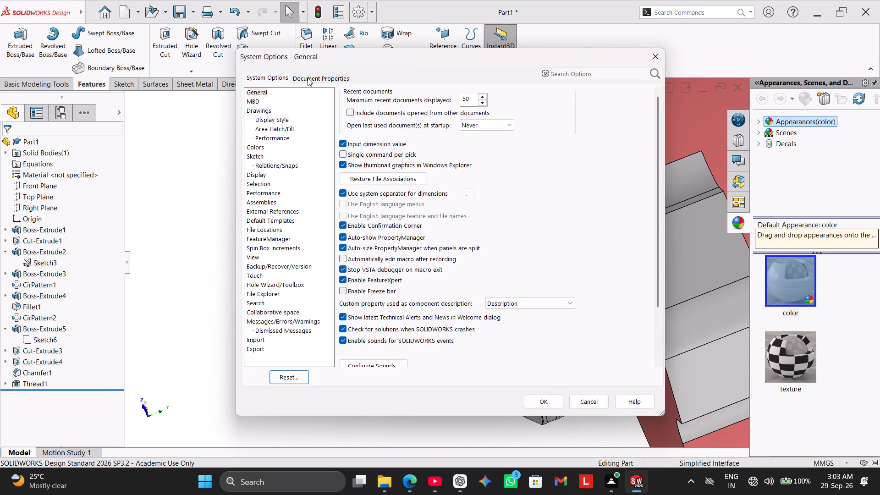
click(308, 77)
click(265, 147)
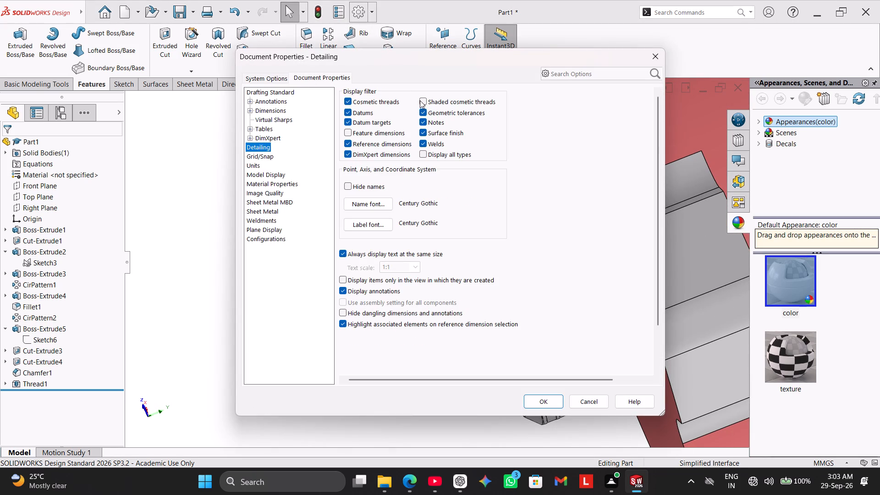
click(421, 100)
click(537, 402)
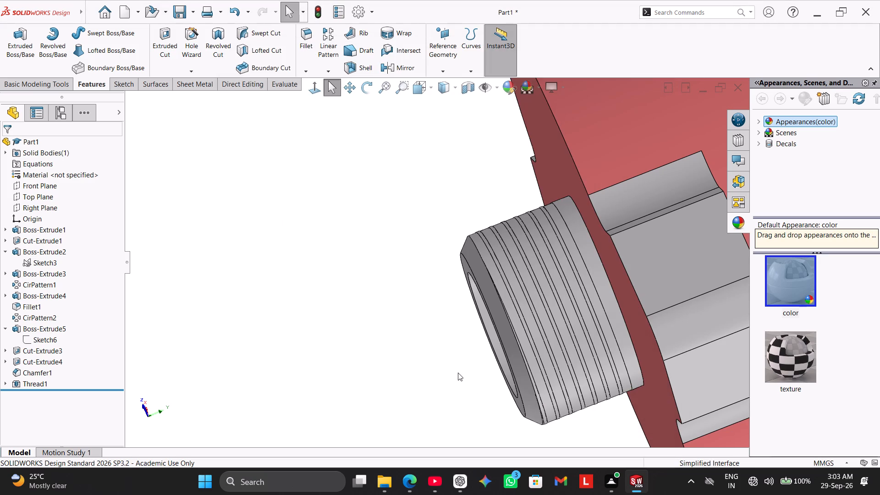
Apply a planar section view through the part on the Front Plane at 0 mm offset, oriented to the front.
middle_drag(438, 362, 494, 216)
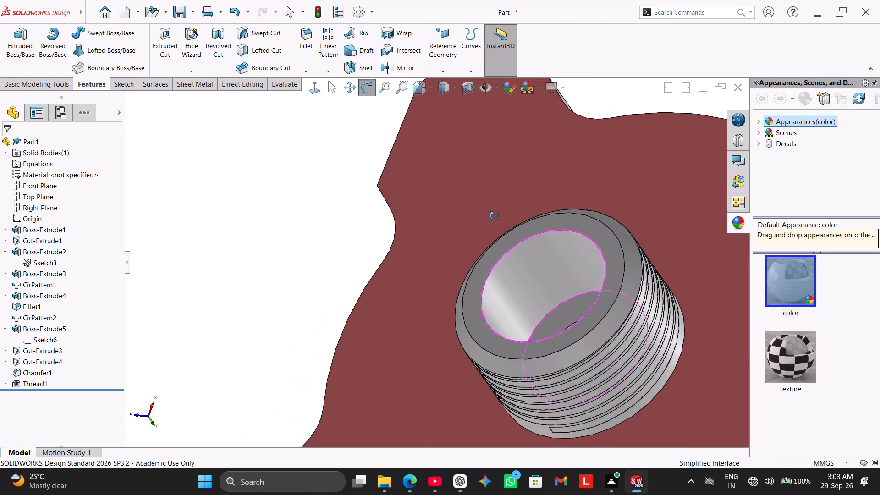
middle_drag(494, 216, 412, 274)
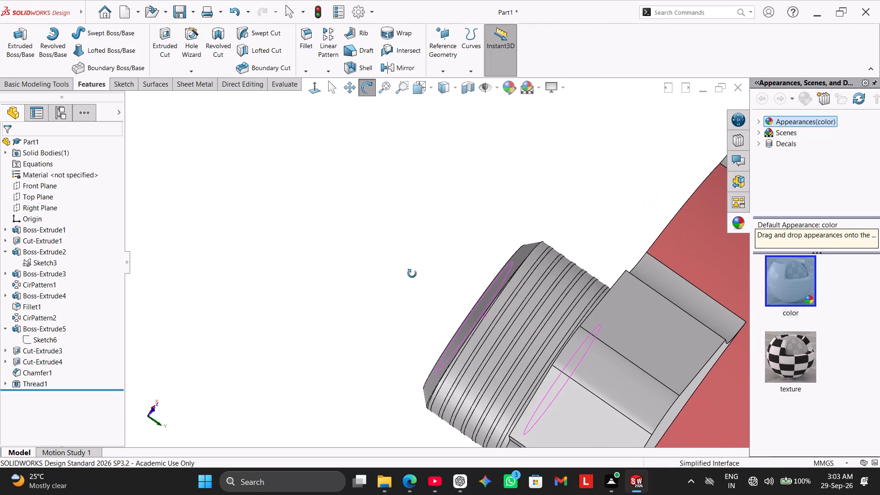
middle_drag(412, 274, 405, 281)
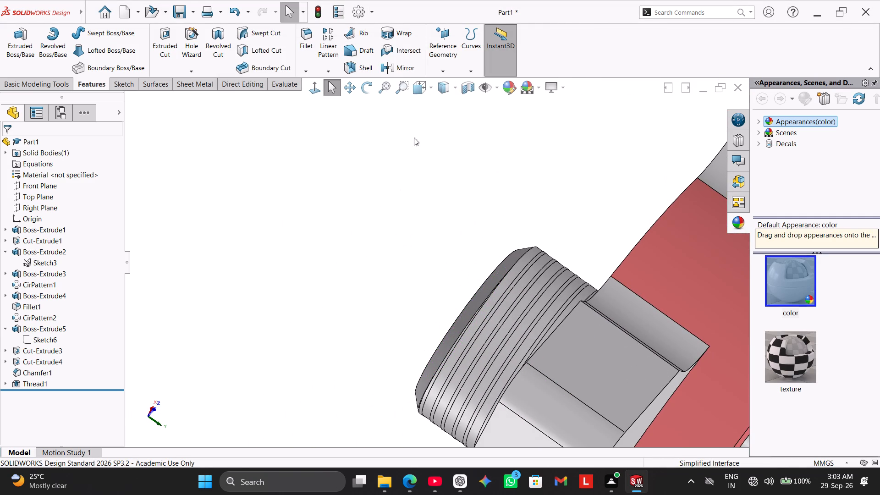
click(462, 94)
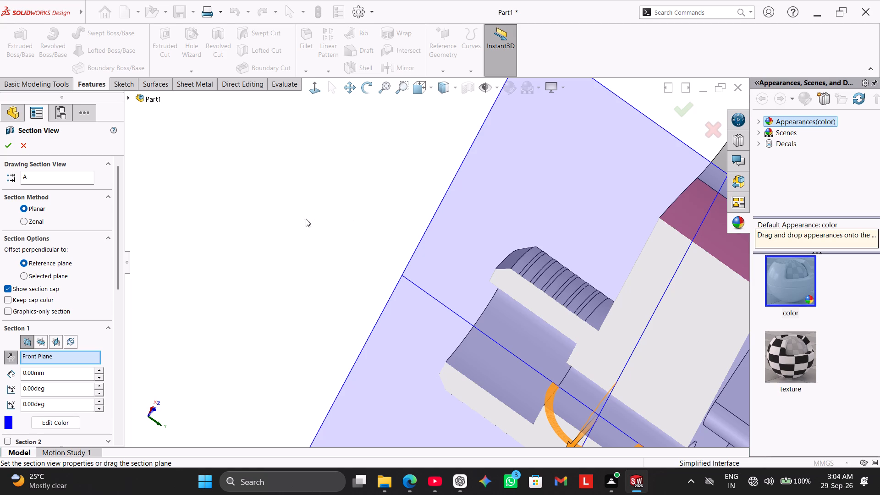
middle_drag(257, 258, 281, 219)
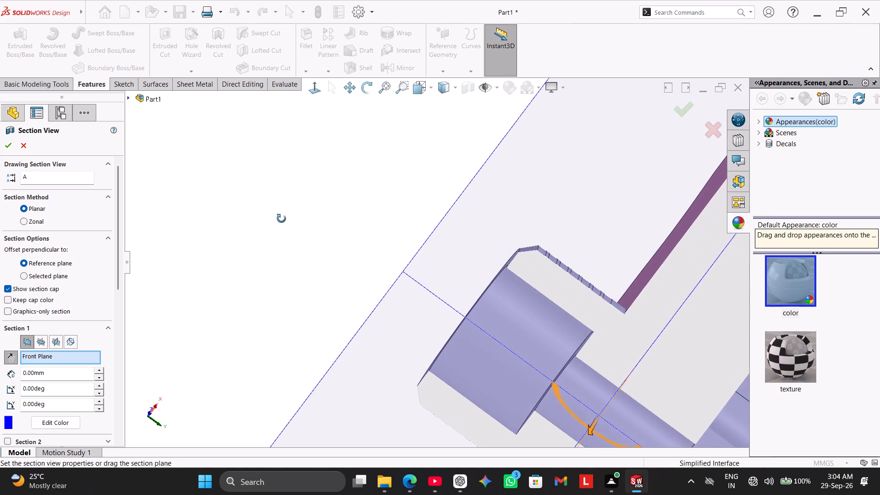
middle_drag(281, 219, 272, 271)
scroll(260, 277, up, 3)
middle_drag(259, 276, 259, 267)
scroll(259, 276, up, 1)
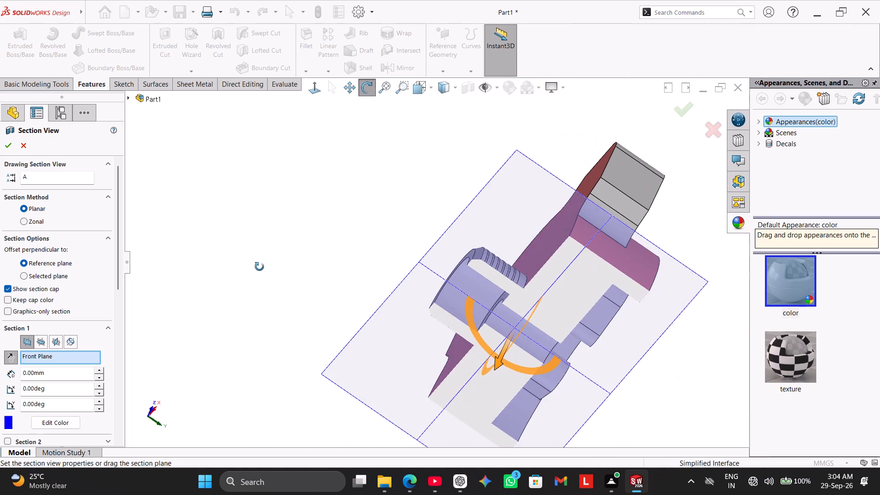
middle_drag(259, 267, 267, 211)
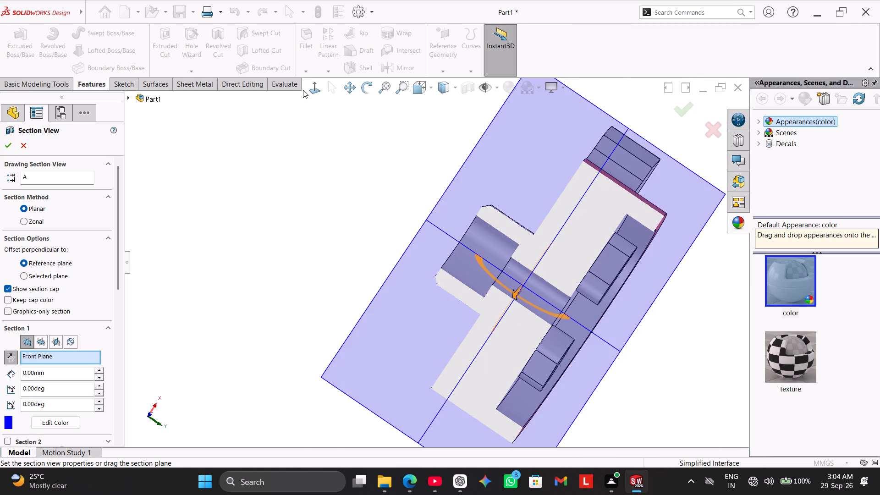
click(310, 86)
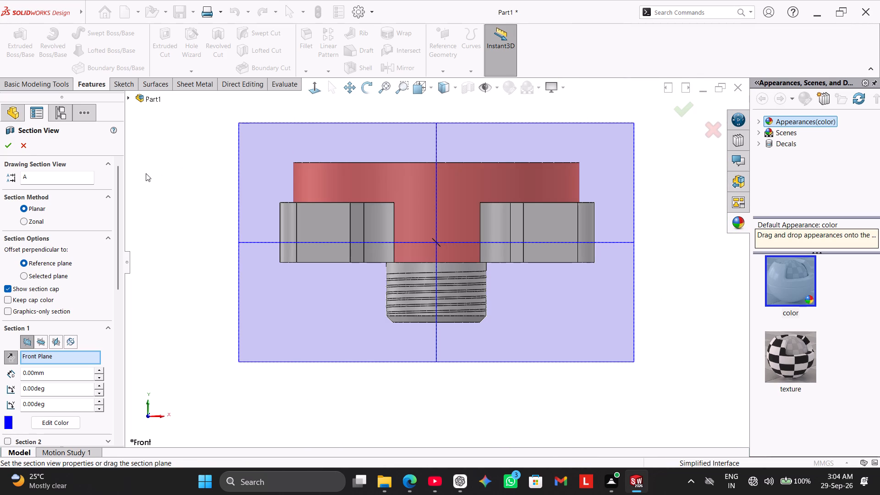
click(13, 146)
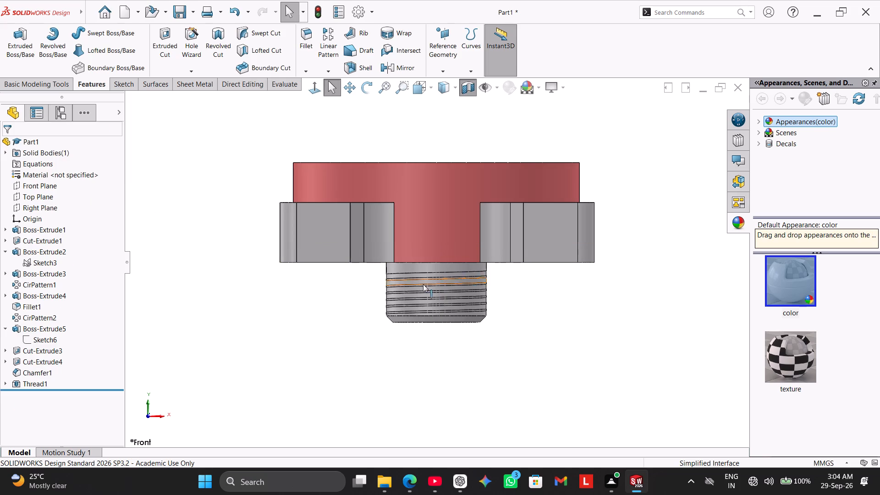
Examine the sectioned boss thread from several angles, turn off the section view and view the whole part from below.
middle_drag(506, 301, 563, 260)
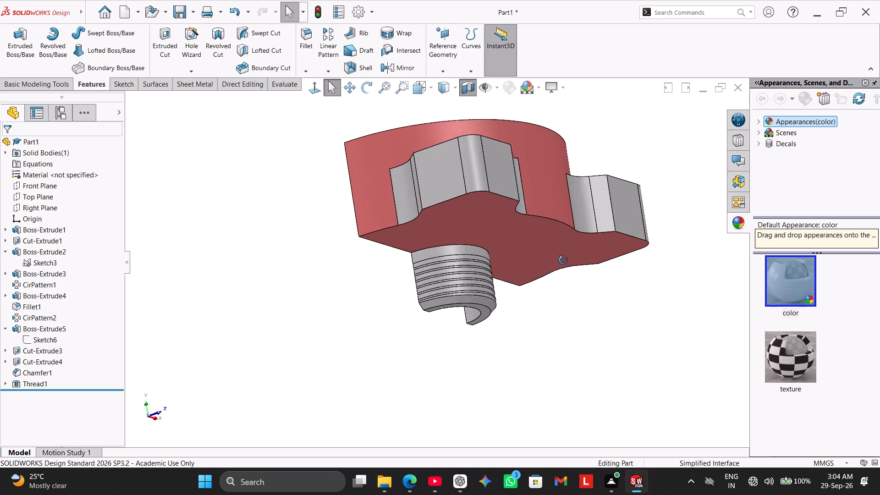
middle_drag(563, 260, 414, 217)
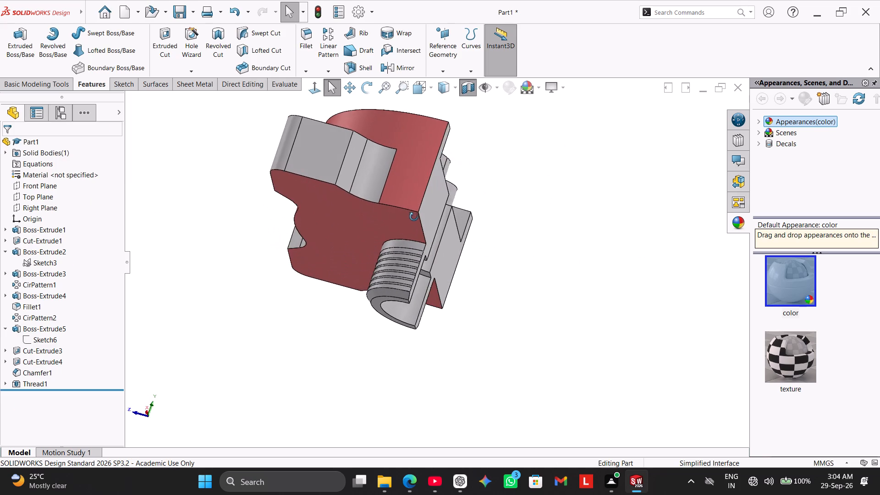
middle_drag(414, 217, 394, 243)
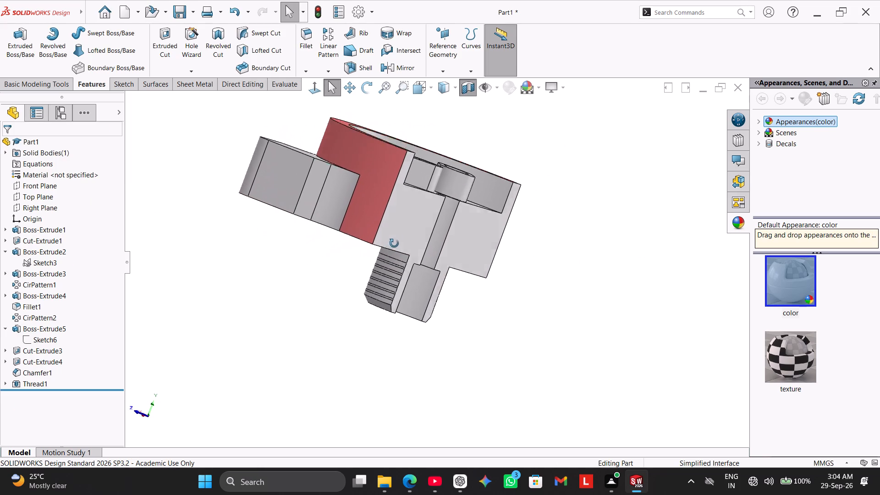
middle_drag(394, 243, 401, 259)
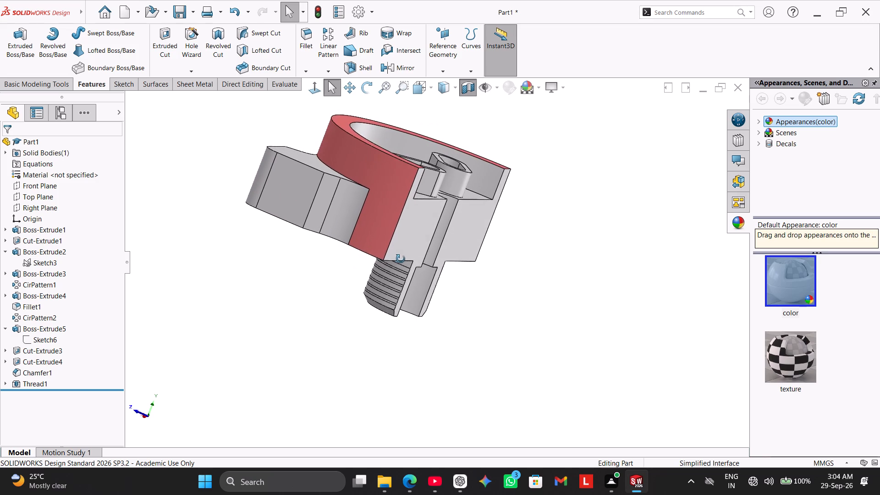
middle_drag(401, 259, 413, 234)
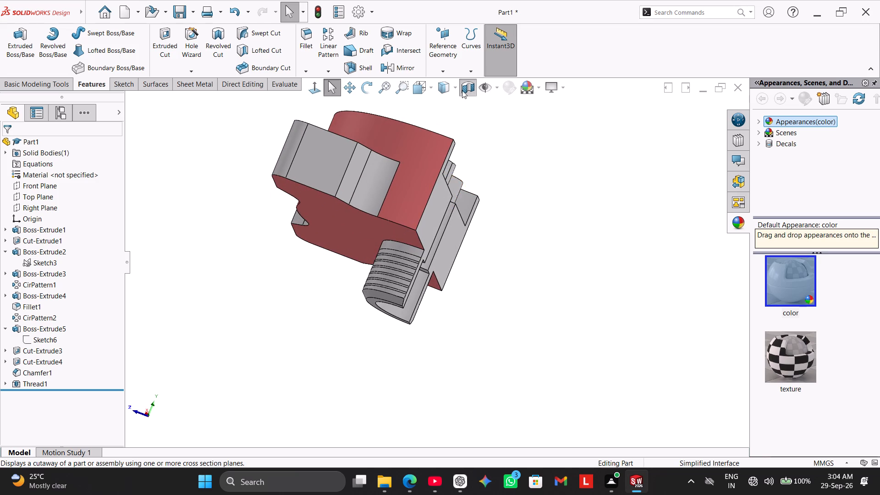
click(462, 90)
right_drag(252, 278, 367, 187)
middle_drag(247, 258, 314, 225)
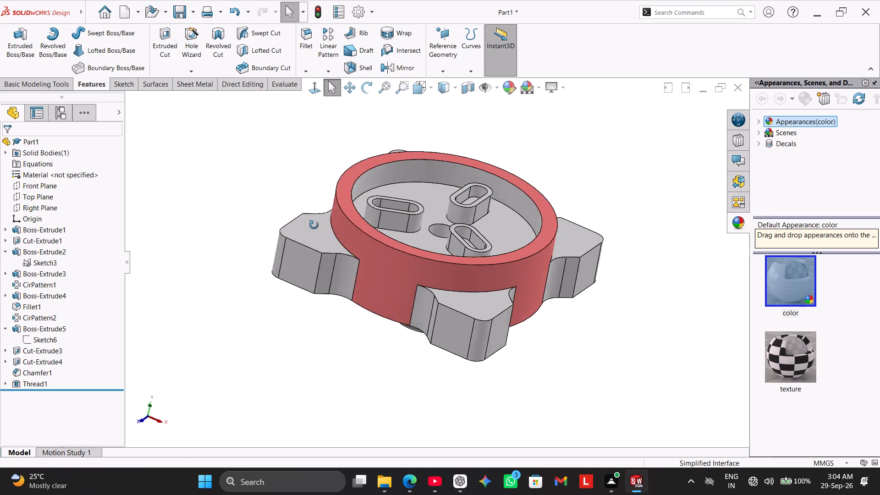
middle_drag(314, 225, 369, 193)
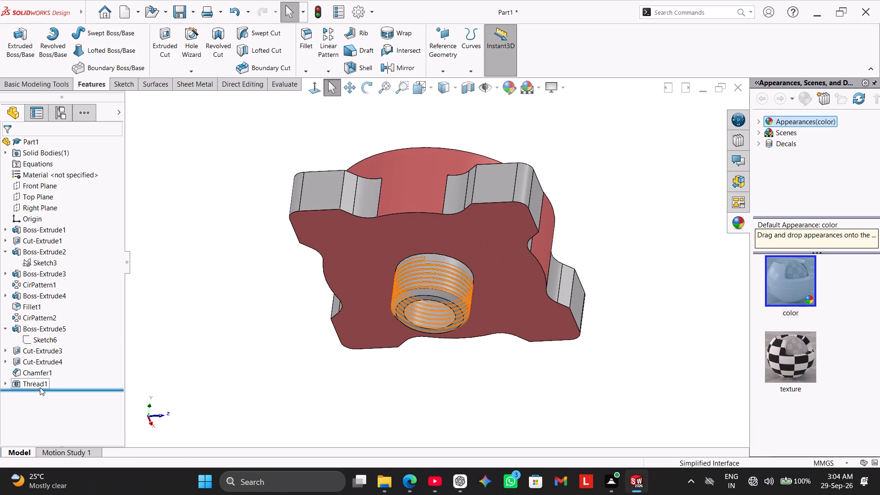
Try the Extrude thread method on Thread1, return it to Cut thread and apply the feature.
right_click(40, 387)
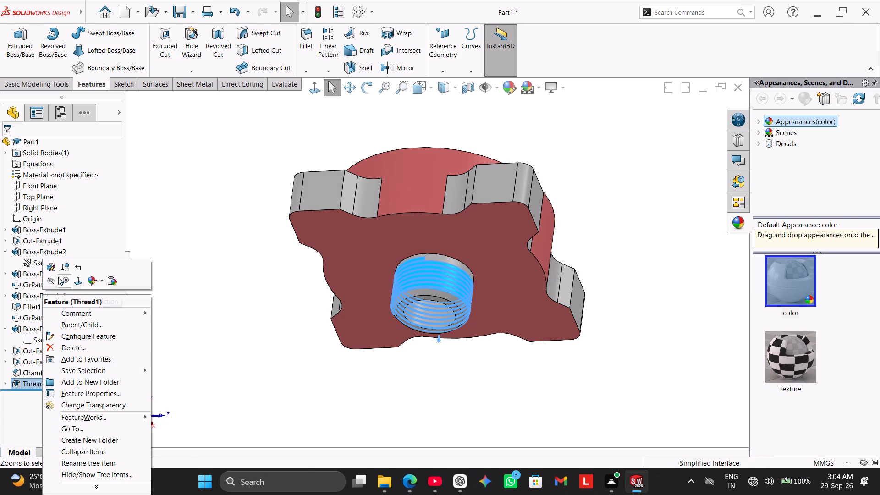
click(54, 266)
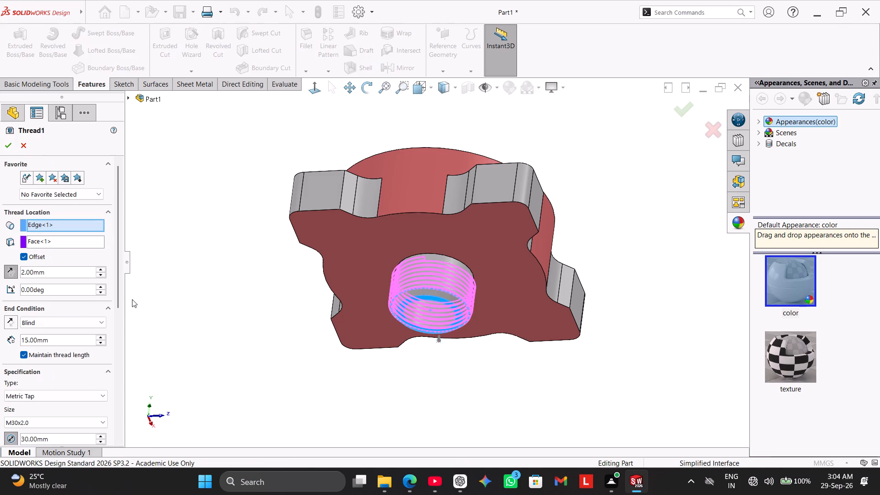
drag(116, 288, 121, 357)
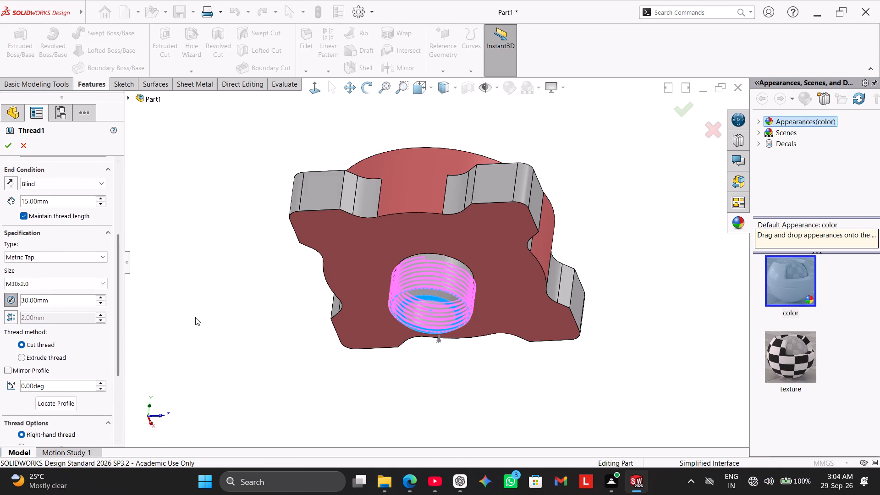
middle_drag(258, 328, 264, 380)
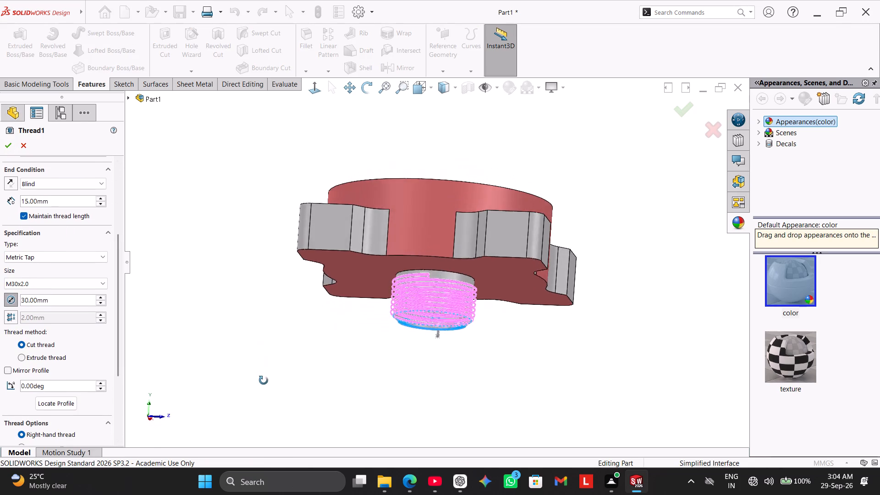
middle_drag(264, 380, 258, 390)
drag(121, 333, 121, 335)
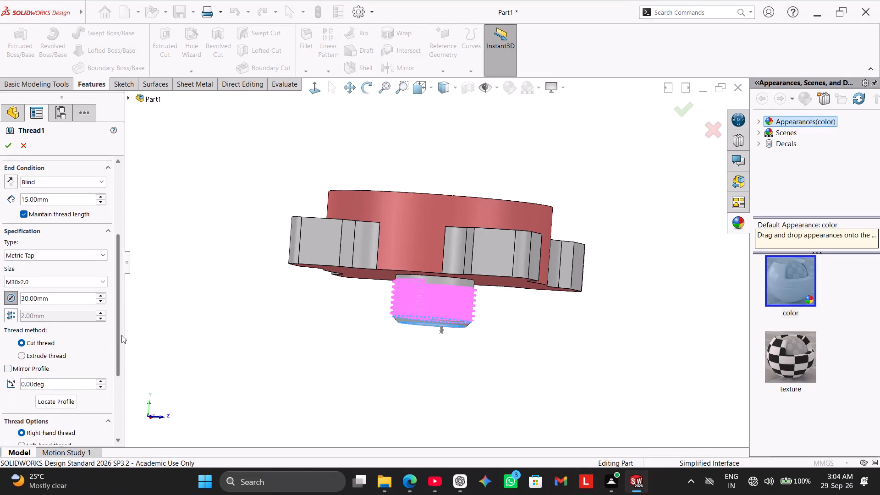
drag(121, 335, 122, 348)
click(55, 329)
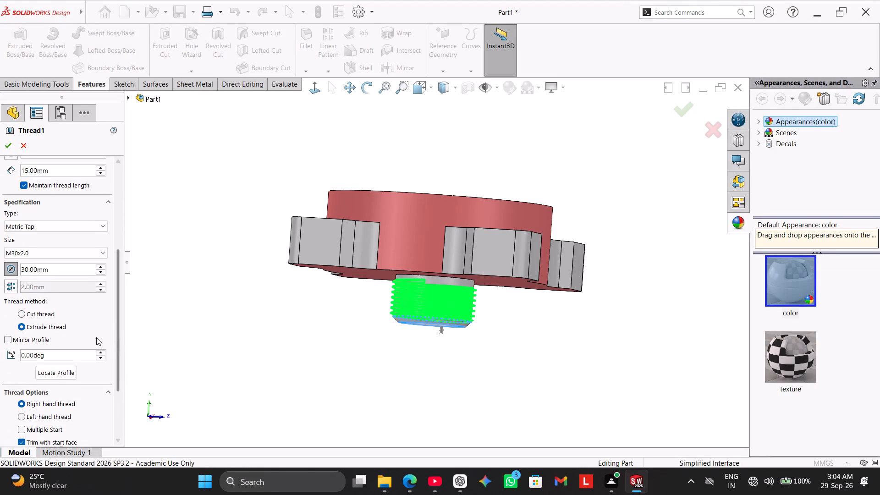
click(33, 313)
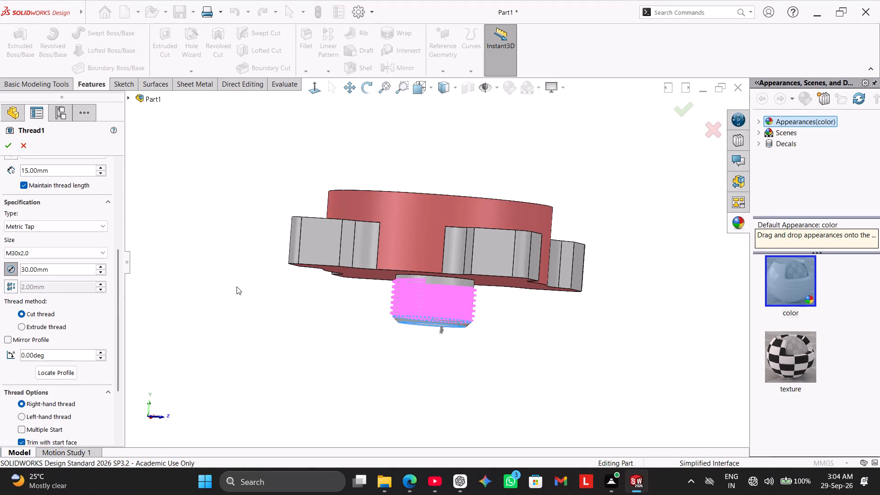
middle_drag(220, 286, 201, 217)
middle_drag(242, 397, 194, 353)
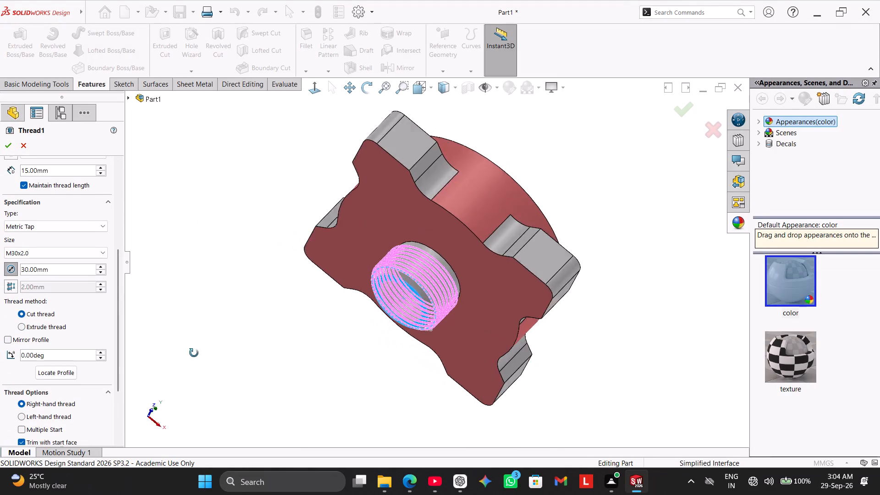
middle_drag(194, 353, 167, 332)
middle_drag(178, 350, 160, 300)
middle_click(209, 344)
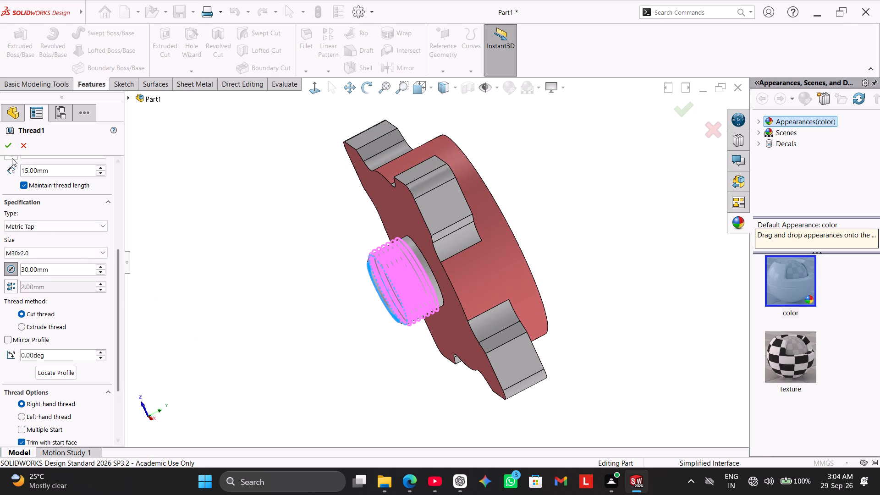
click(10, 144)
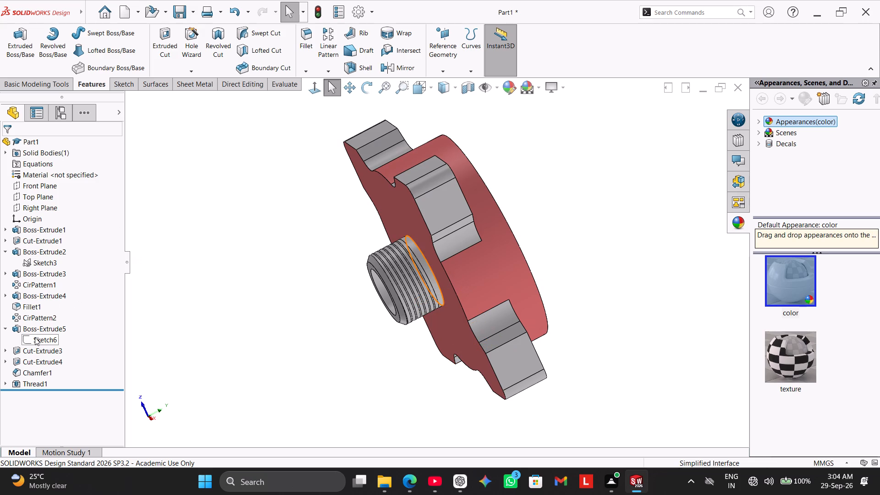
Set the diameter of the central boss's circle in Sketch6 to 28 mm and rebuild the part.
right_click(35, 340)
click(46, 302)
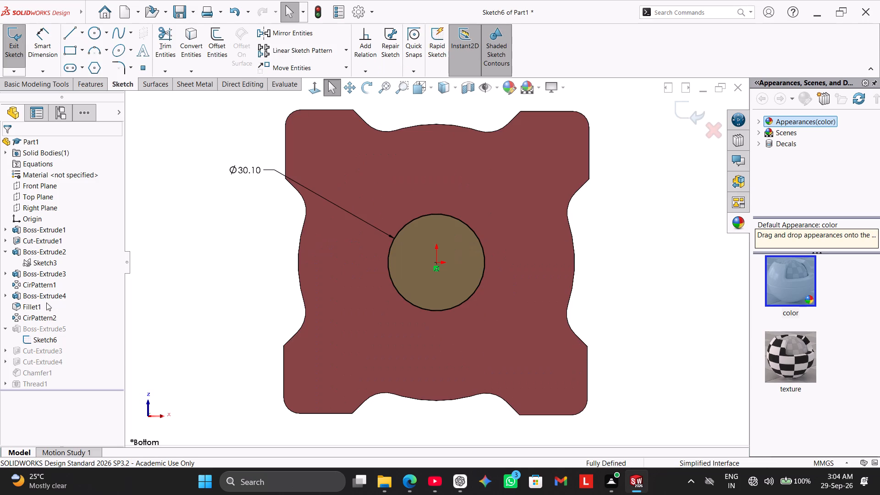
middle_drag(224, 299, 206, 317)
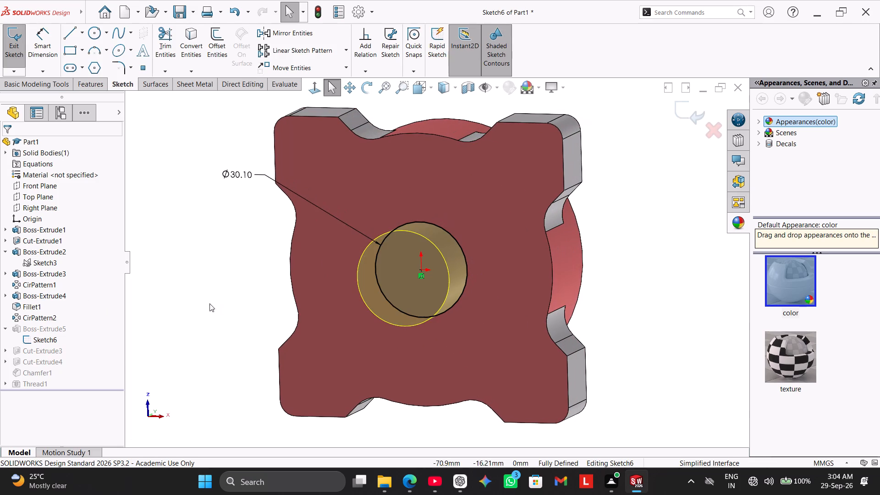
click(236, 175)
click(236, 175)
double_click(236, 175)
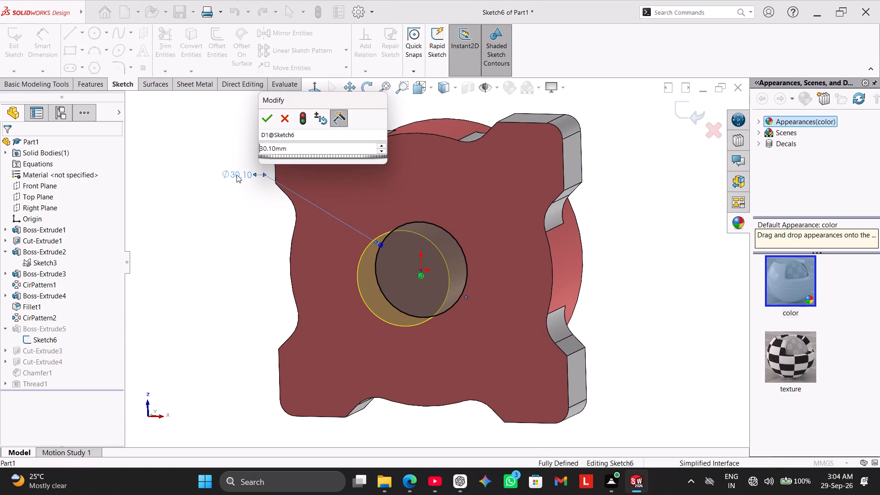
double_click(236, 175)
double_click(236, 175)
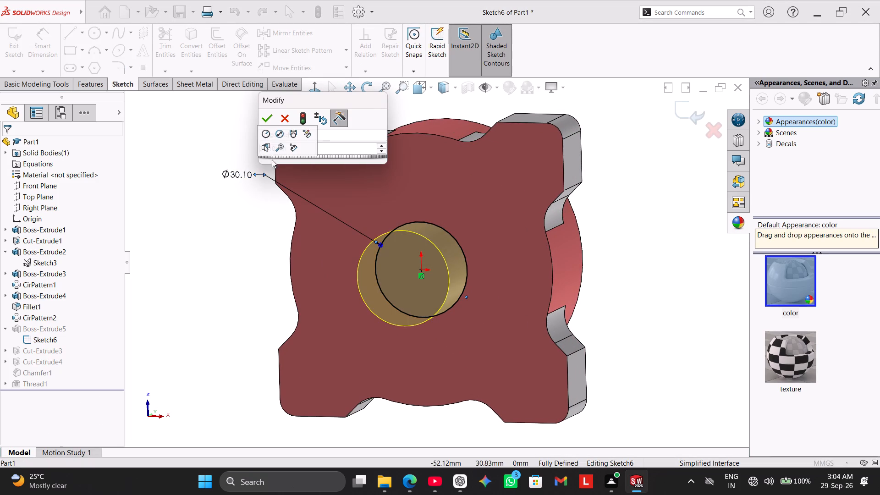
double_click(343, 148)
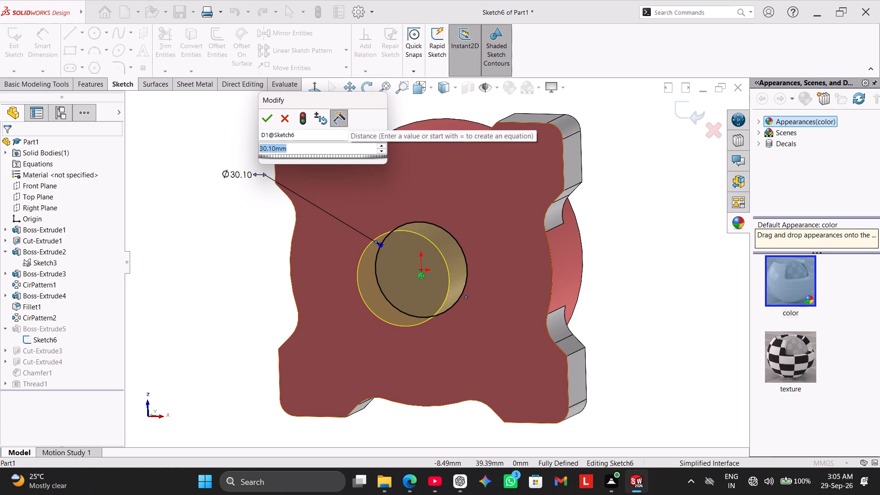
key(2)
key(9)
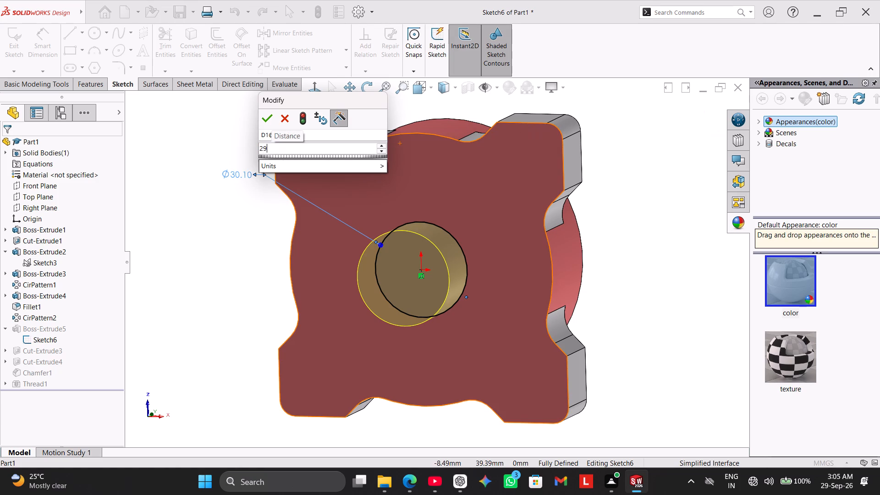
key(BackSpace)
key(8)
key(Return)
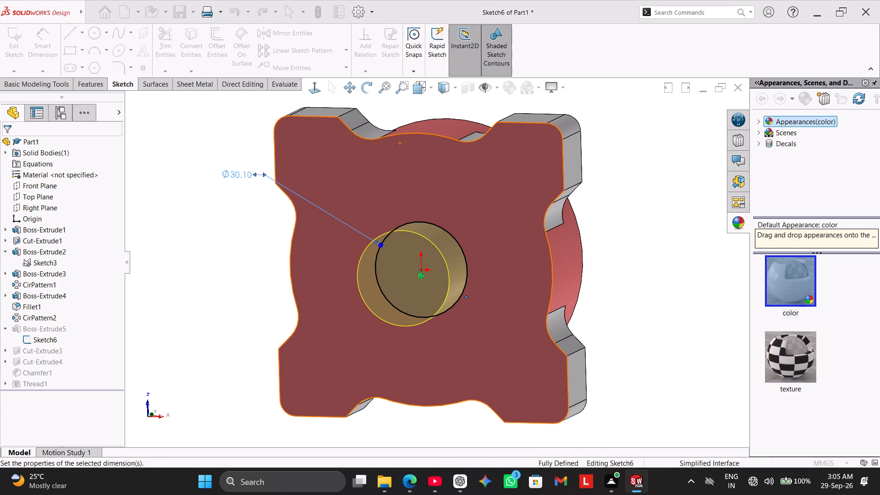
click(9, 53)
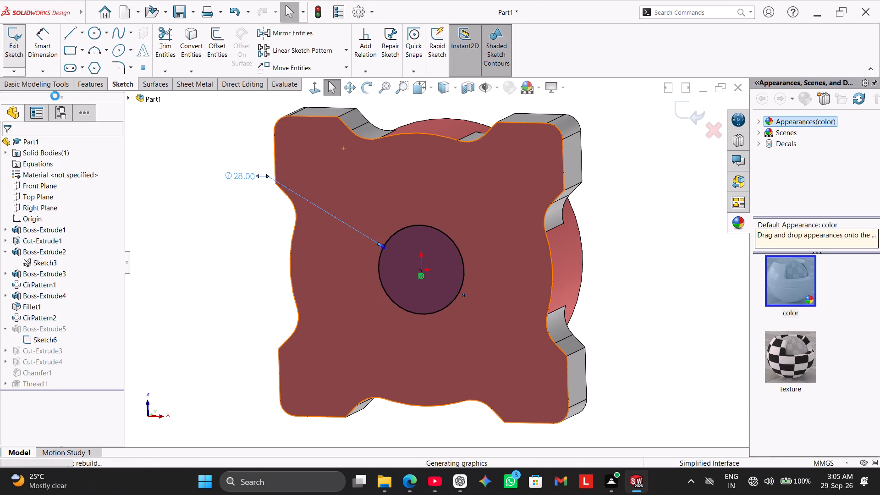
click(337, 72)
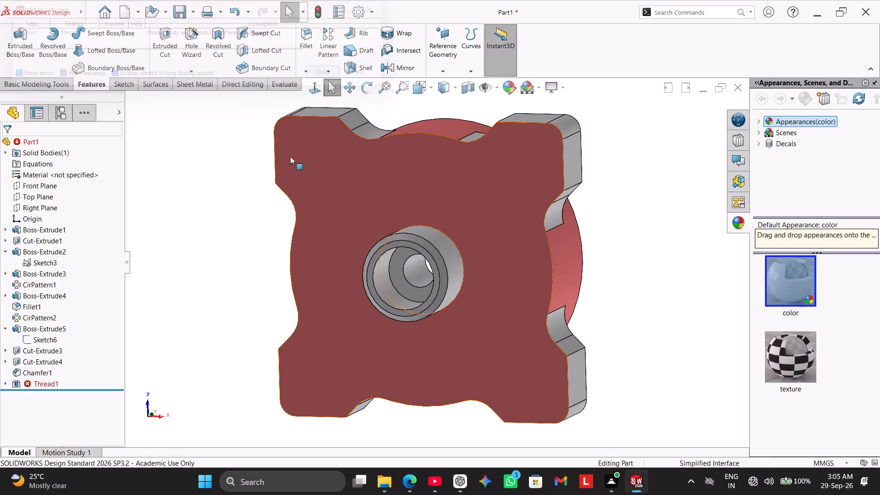
Set the diameter of the central boss's circle in Sketch6 to 35 mm and rebuild the part.
middle_drag(271, 203, 235, 267)
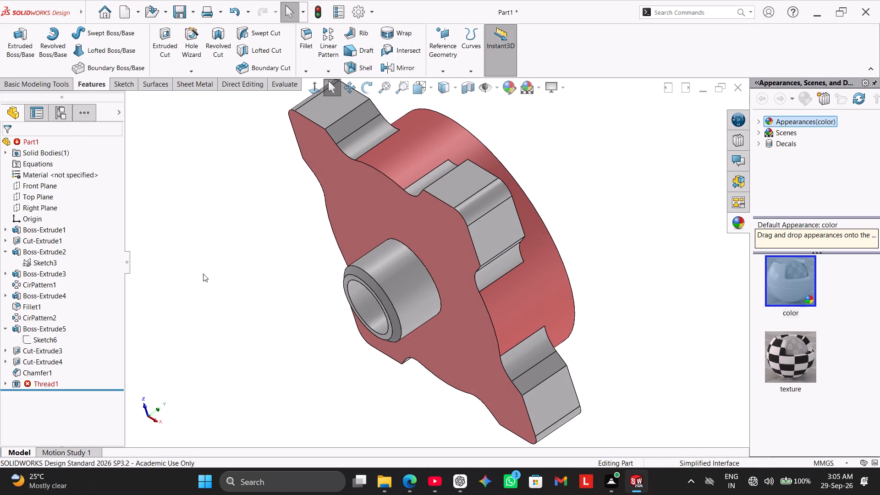
right_click(49, 335)
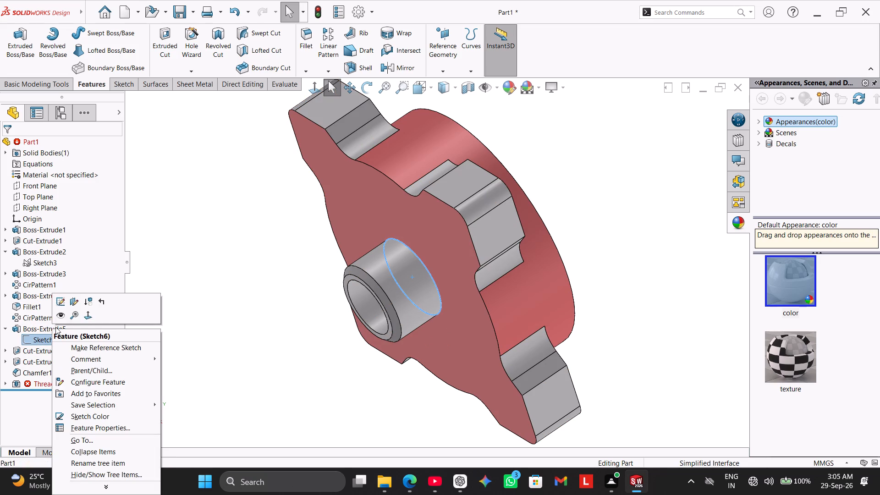
click(65, 305)
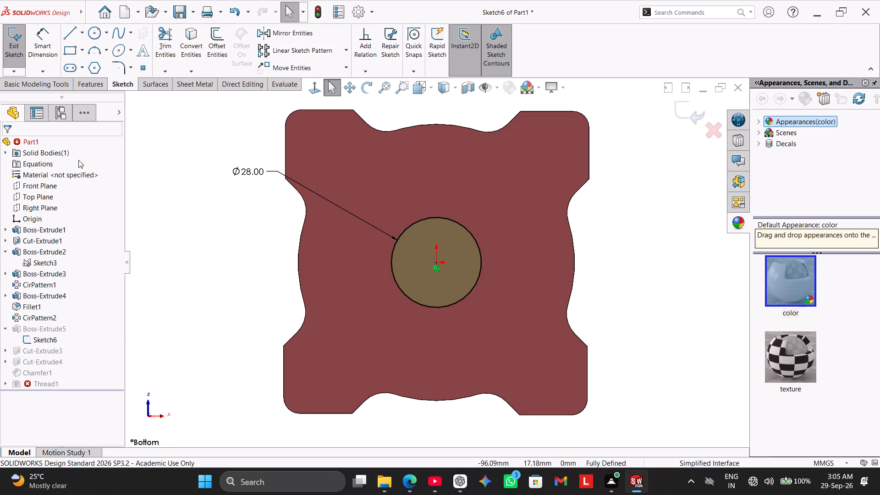
double_click(246, 173)
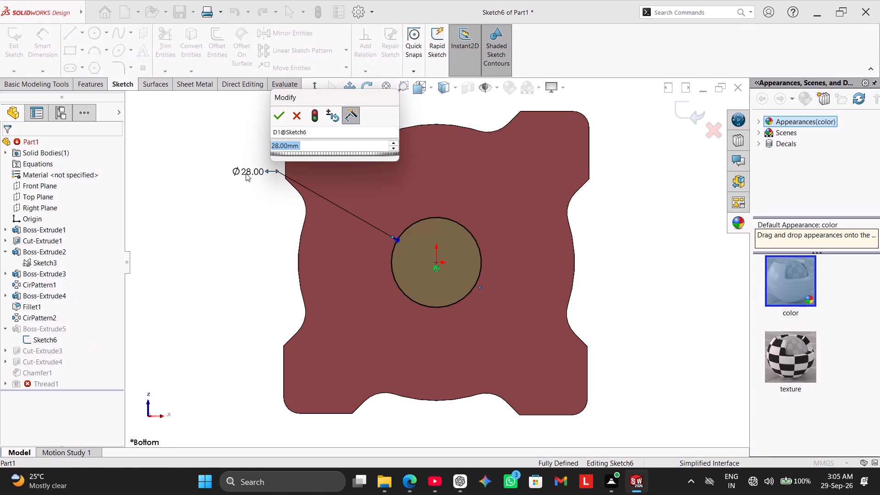
text(35)
key(Return)
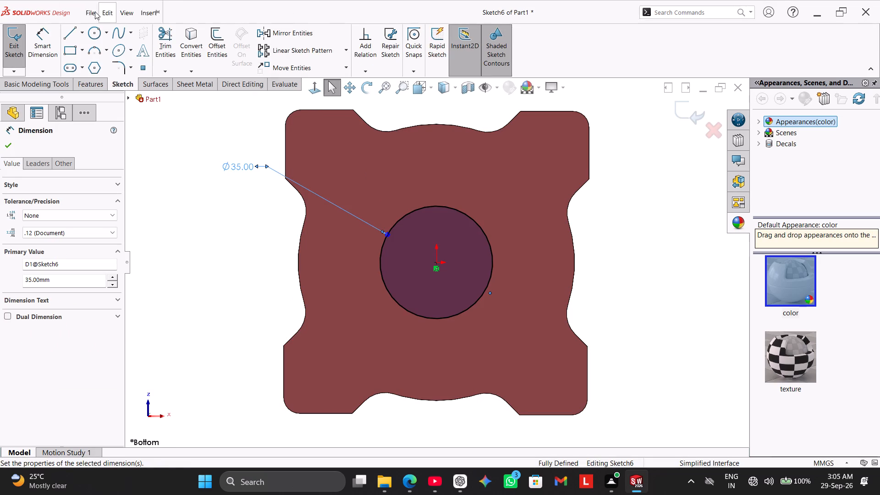
click(19, 58)
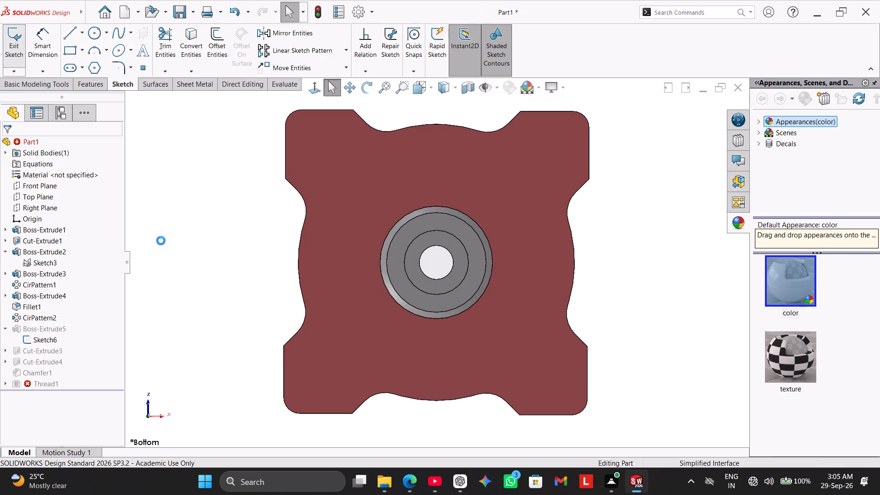
click(322, 69)
Set the diameter of the central boss's circle in Sketch6 to 30 mm and rebuild the part.
middle_drag(258, 177, 220, 242)
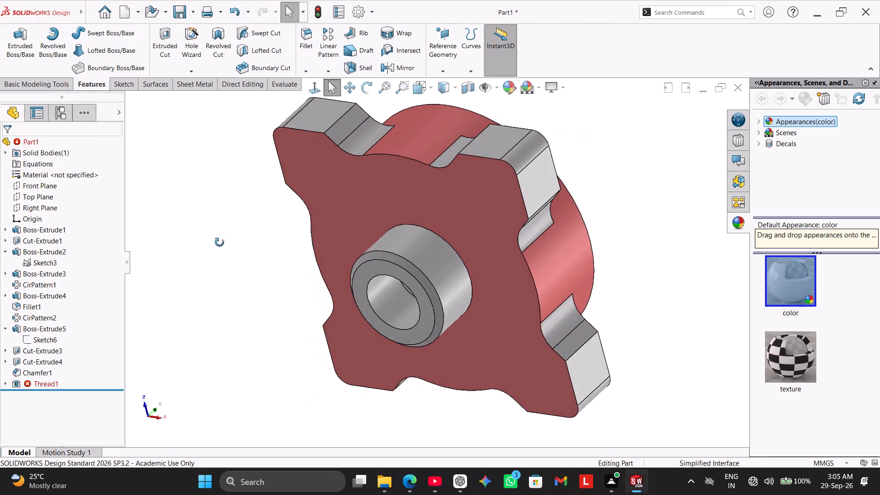
middle_drag(220, 242, 214, 245)
right_click(44, 339)
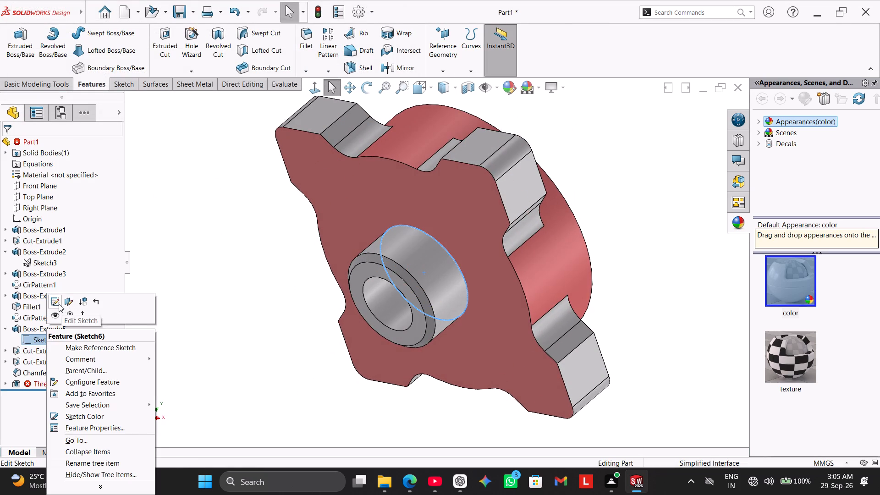
click(59, 303)
double_click(232, 163)
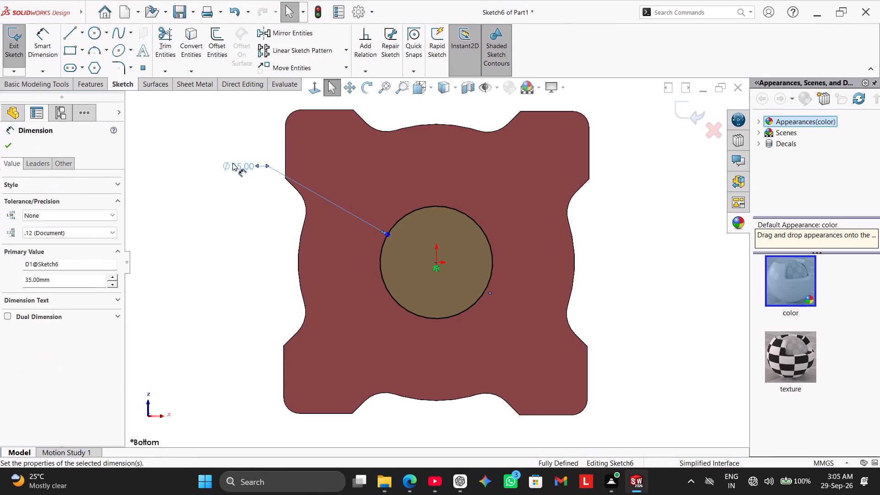
text(30)
key(Return)
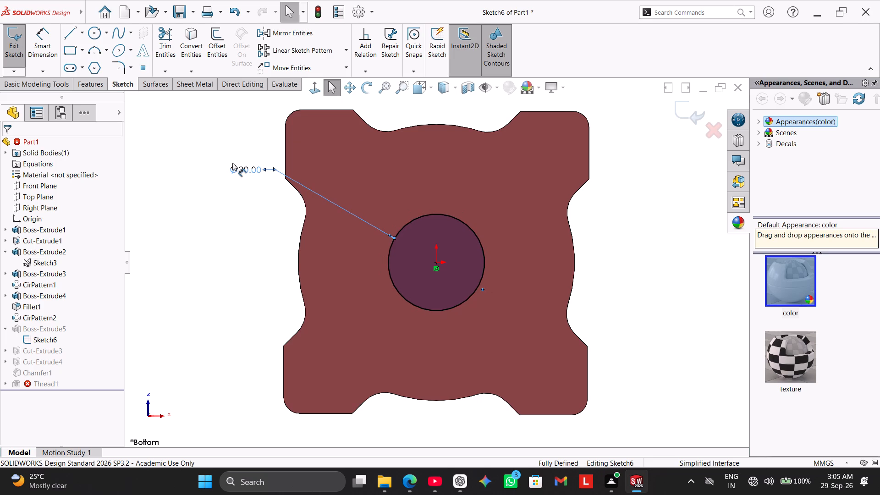
click(17, 48)
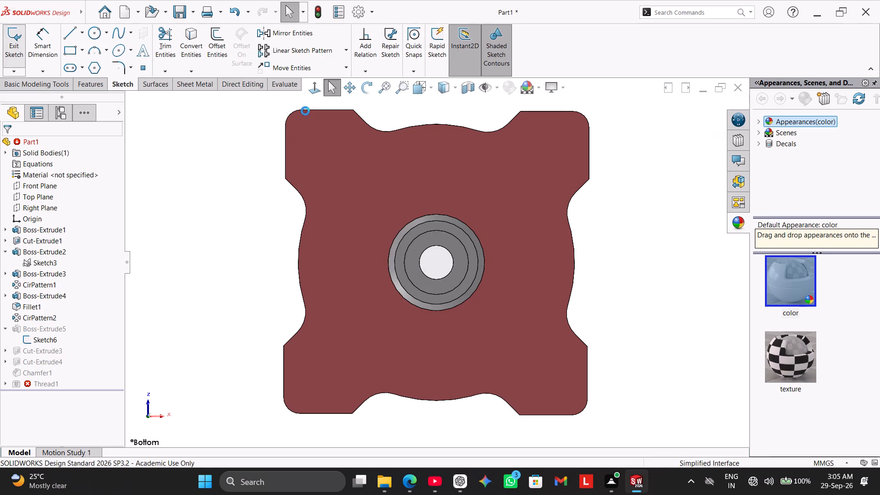
click(338, 71)
Change the M30x2.0 Thread1 on the central boss to the Extrude thread method and apply the feature.
middle_drag(262, 219, 211, 261)
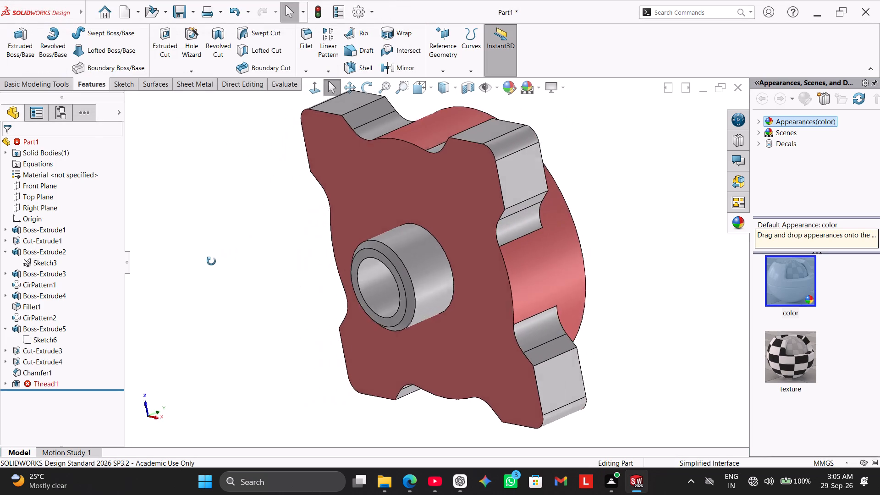
middle_drag(211, 261, 200, 269)
right_click(27, 382)
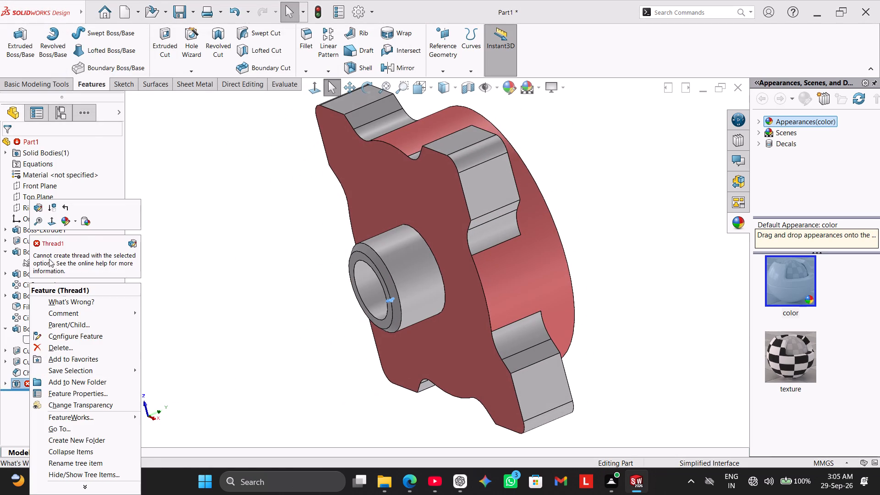
click(41, 209)
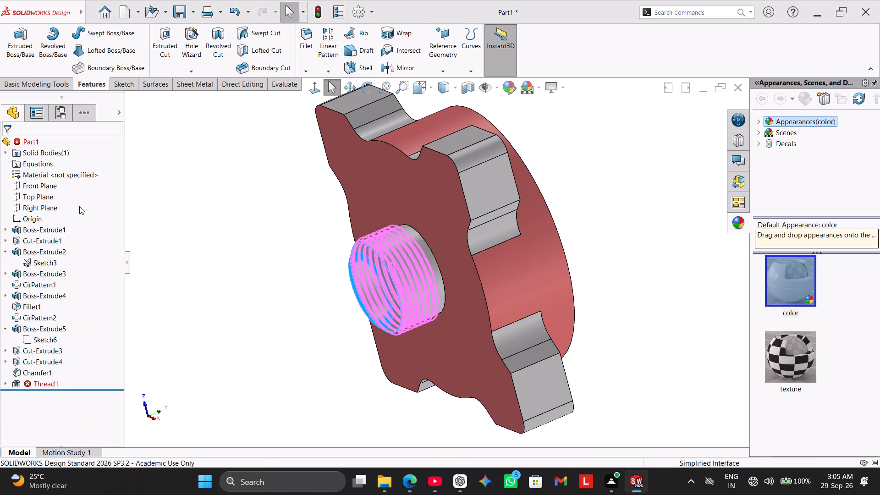
drag(120, 199, 115, 301)
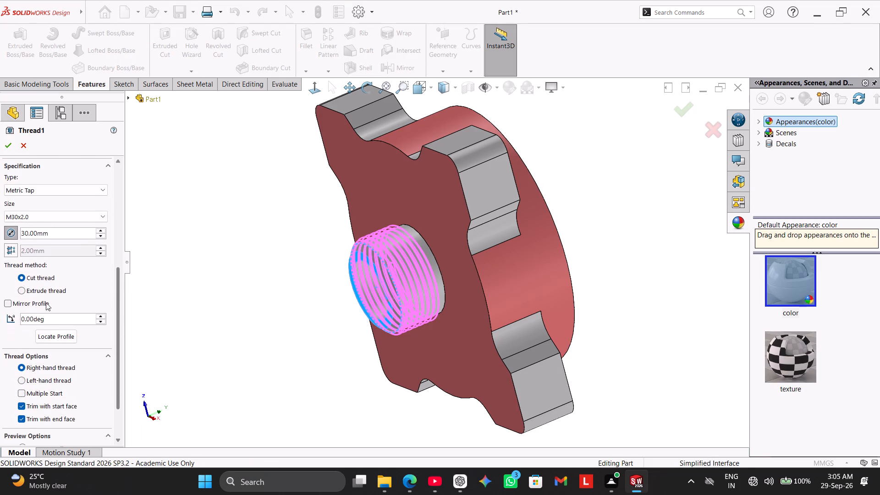
click(26, 291)
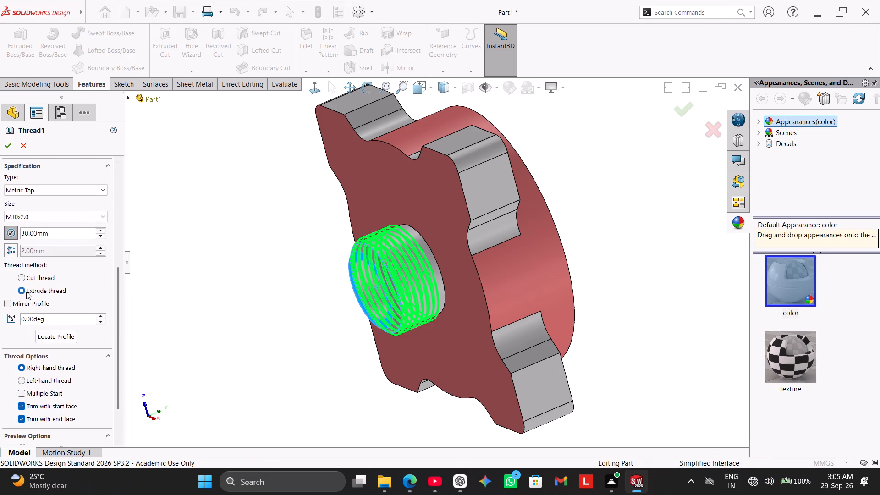
click(11, 146)
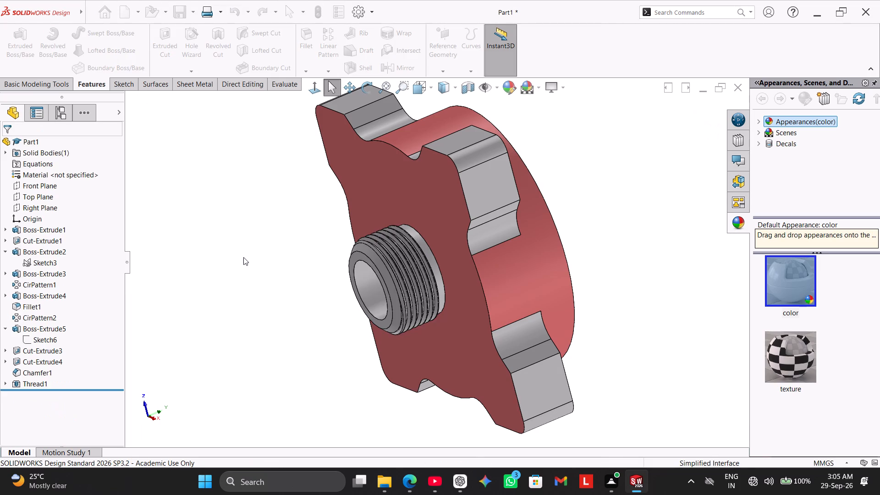
Examine the threaded boss and the whole part from several angles, finishing facing the recess with the three slotted bosses.
click(243, 257)
middle_drag(249, 263, 225, 214)
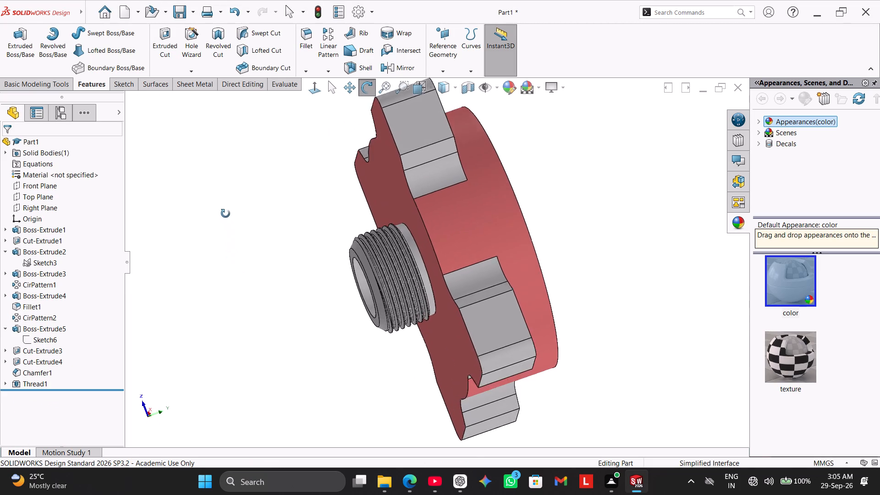
middle_drag(225, 214, 220, 206)
right_drag(201, 276, 292, 209)
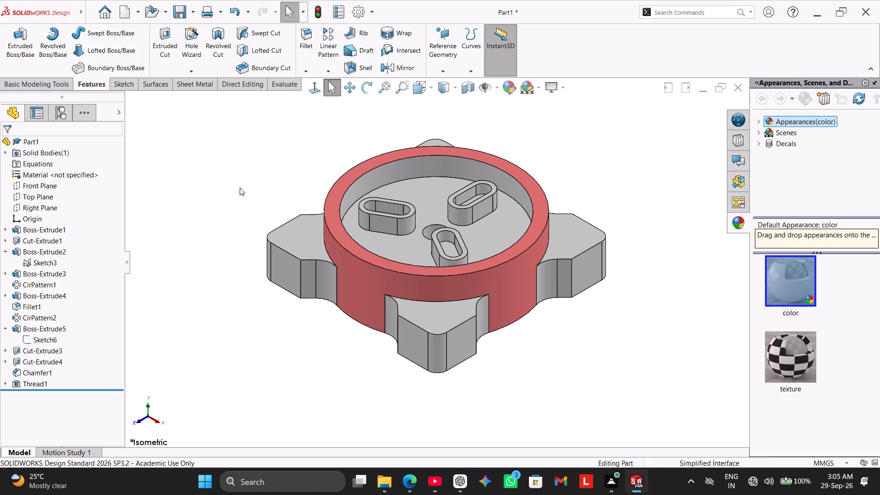
middle_drag(255, 172, 269, 148)
middle_drag(221, 296, 323, 132)
middle_drag(253, 275, 179, 244)
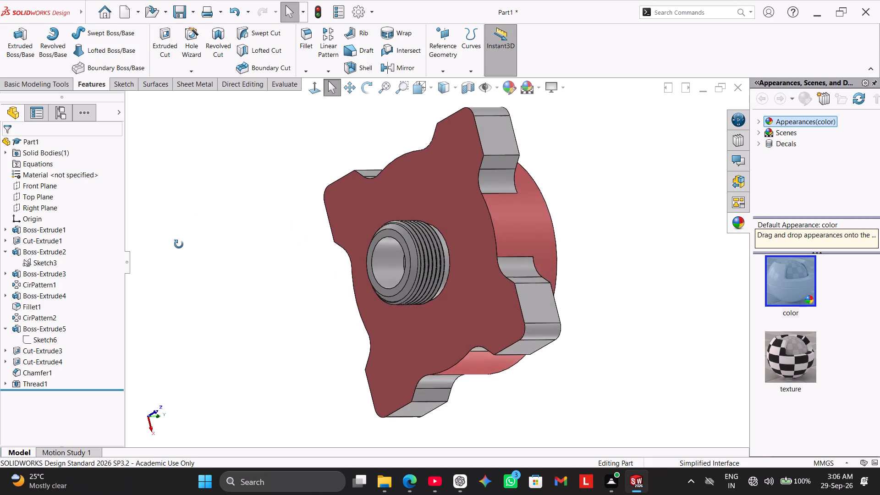
middle_drag(179, 244, 209, 283)
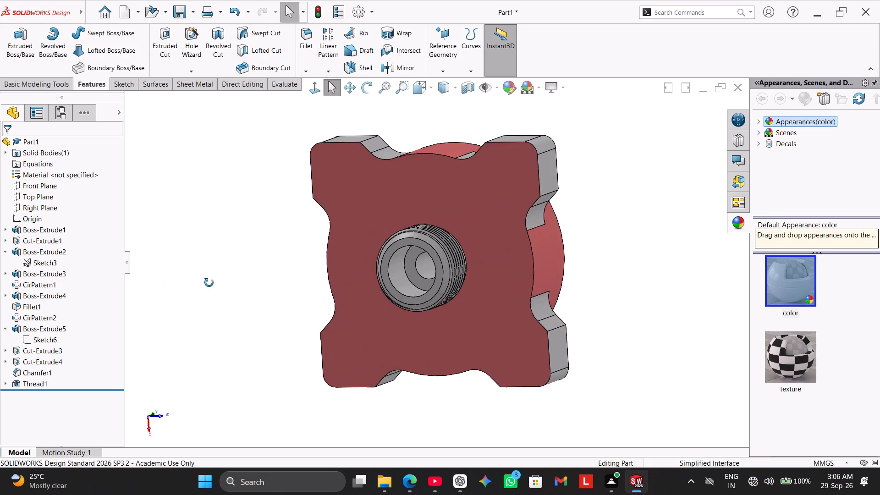
middle_drag(209, 283, 151, 323)
middle_drag(219, 256, 154, 305)
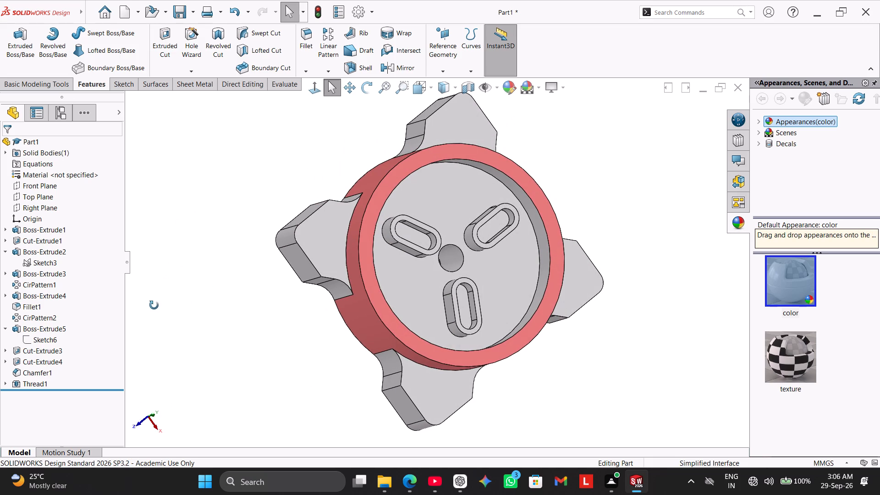
middle_drag(154, 305, 118, 306)
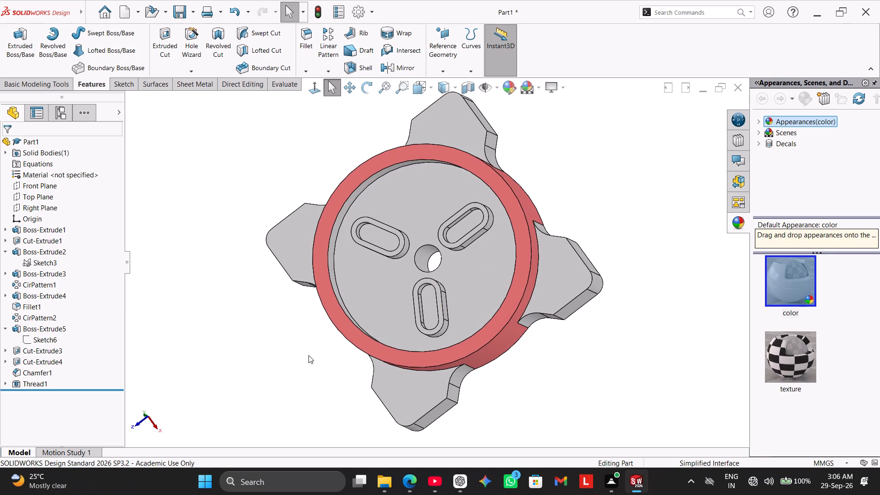
middle_drag(283, 374, 308, 386)
right_drag(275, 386, 338, 313)
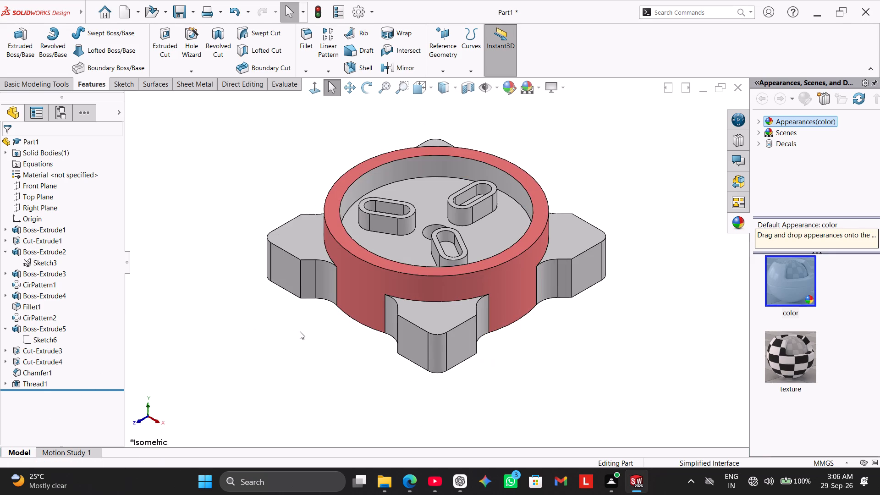
middle_drag(311, 348, 318, 430)
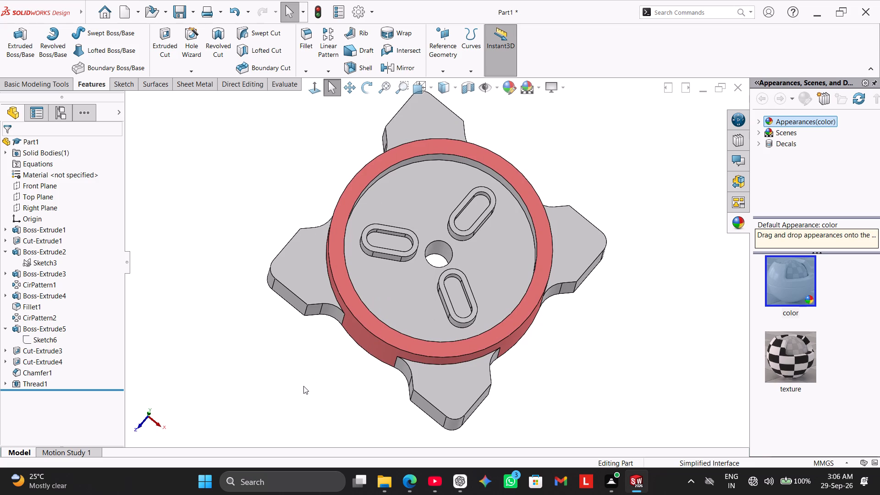
middle_drag(303, 386, 301, 409)
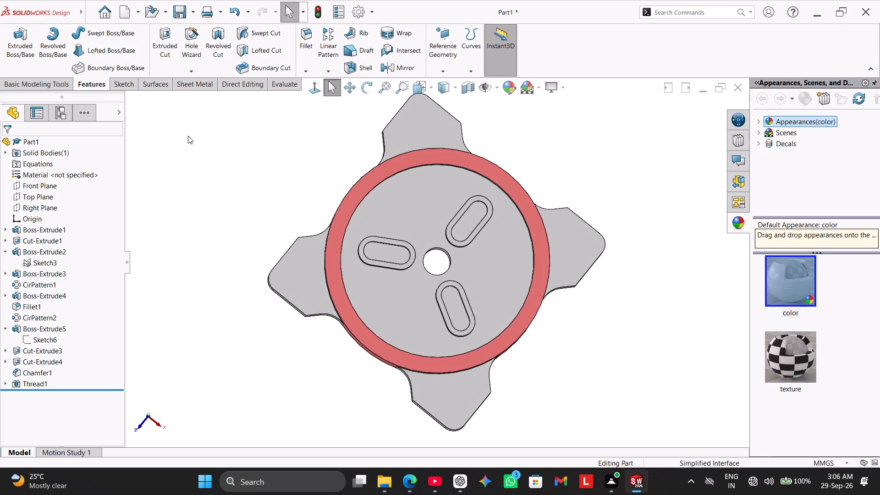
Start a Hole Wizard straight tap as a Bottoming Tapped Hole and set its size to M10.
click(198, 43)
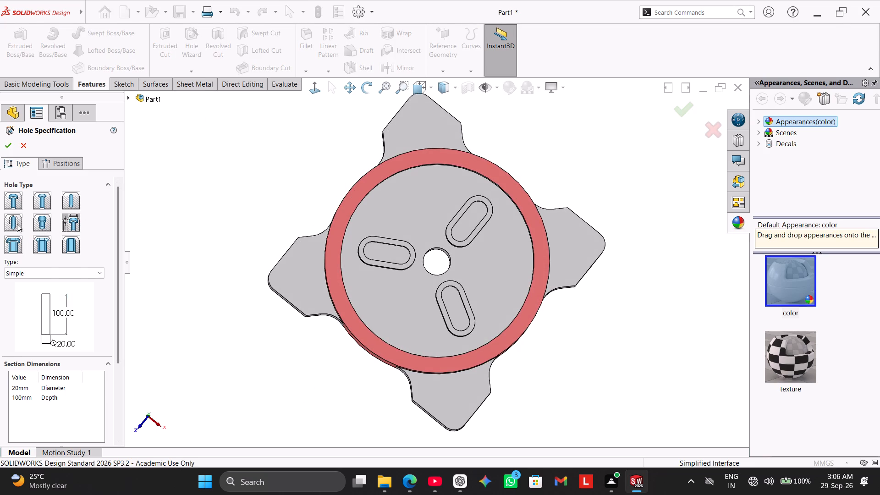
click(17, 224)
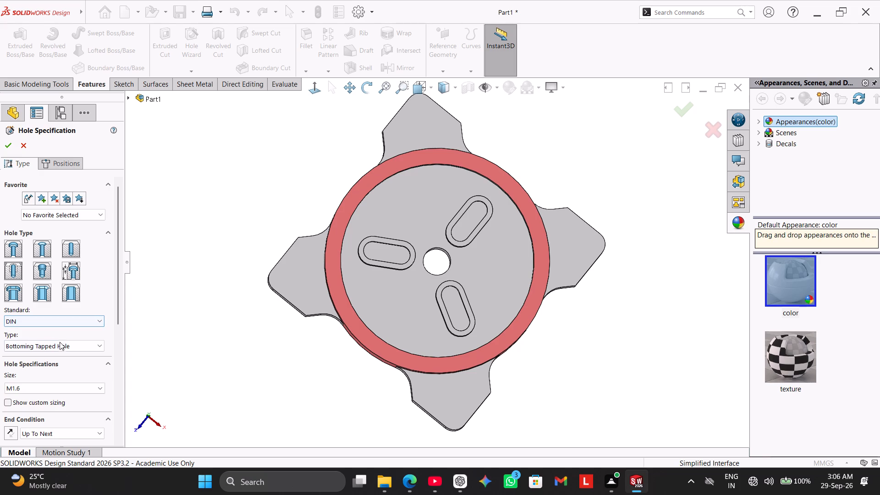
click(60, 322)
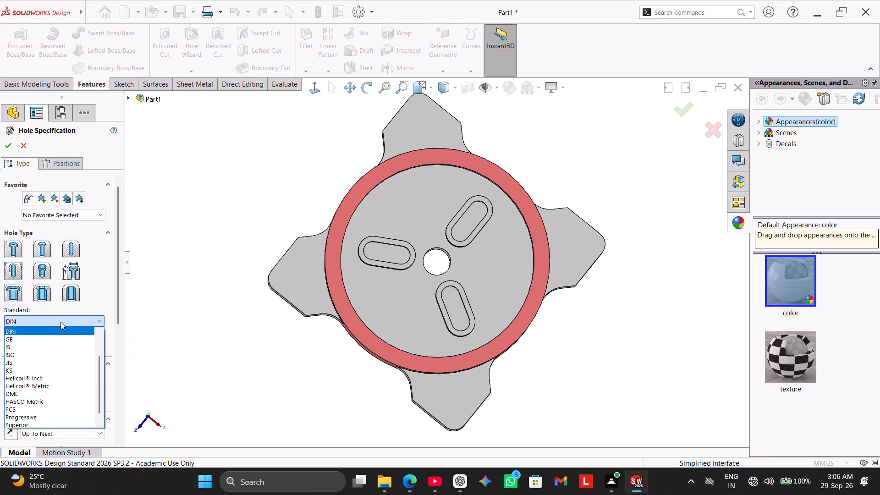
click(60, 322)
drag(116, 300, 119, 312)
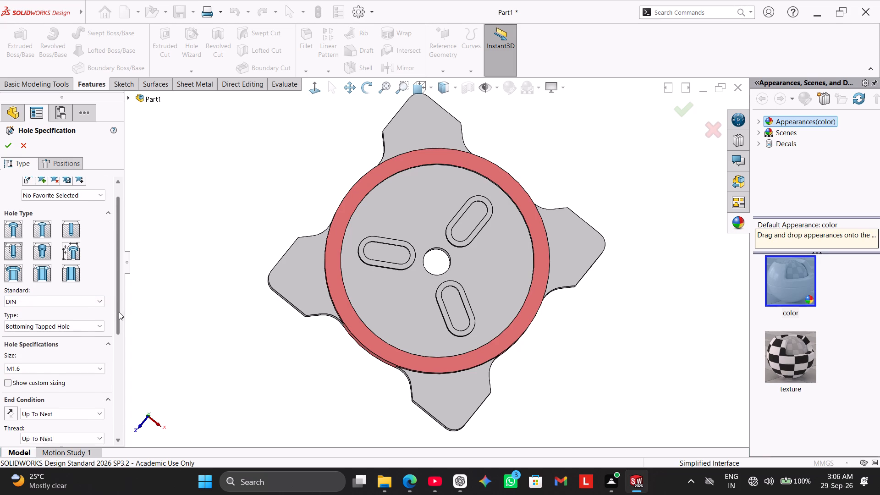
drag(119, 312, 121, 323)
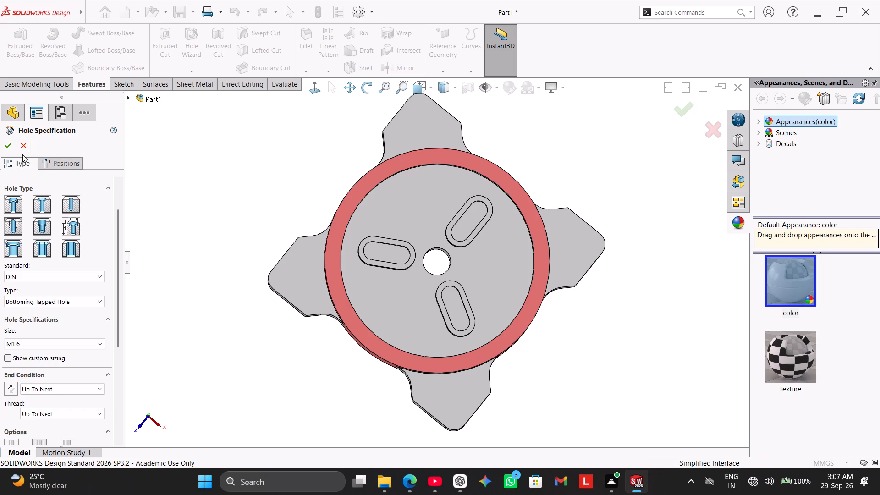
click(59, 346)
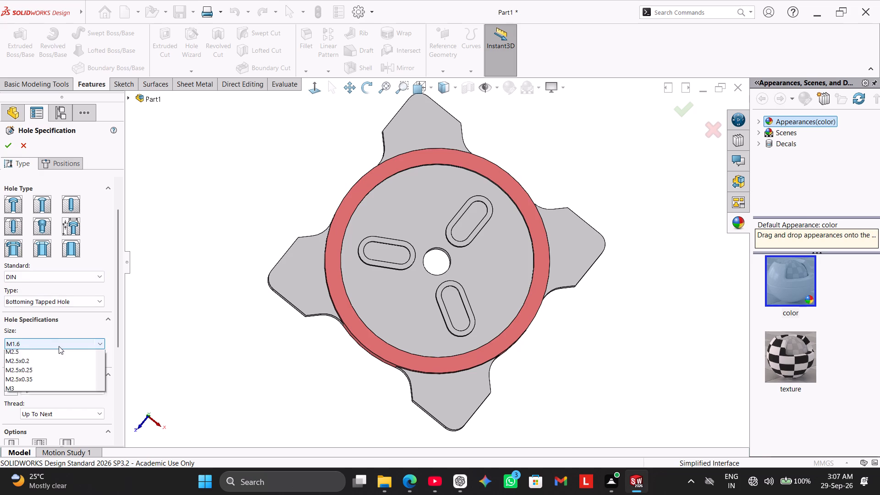
scroll(52, 381, down, 2)
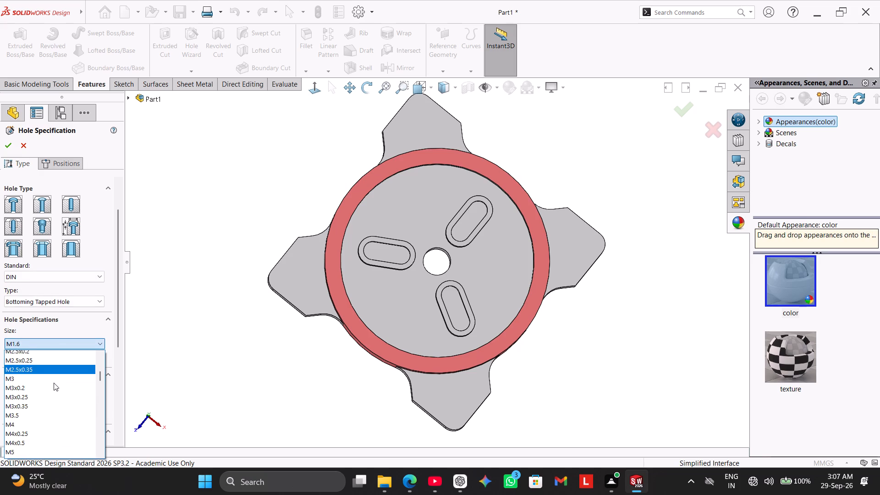
scroll(54, 383, down, 2)
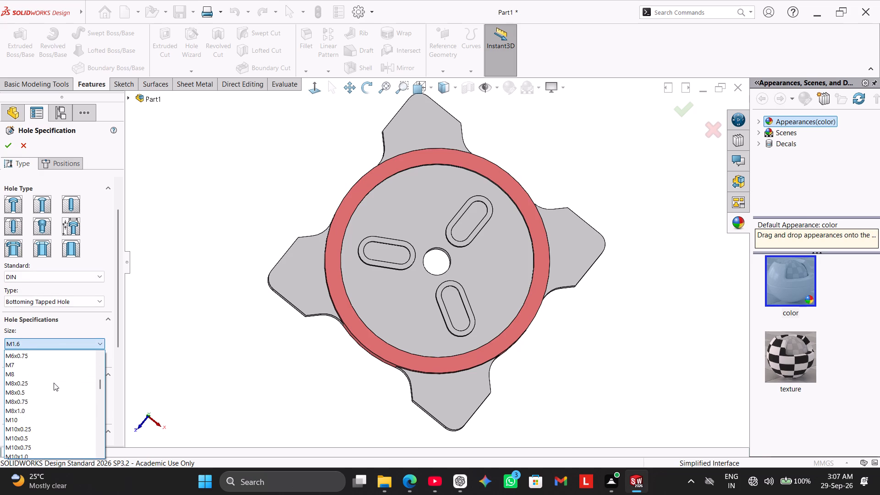
click(41, 401)
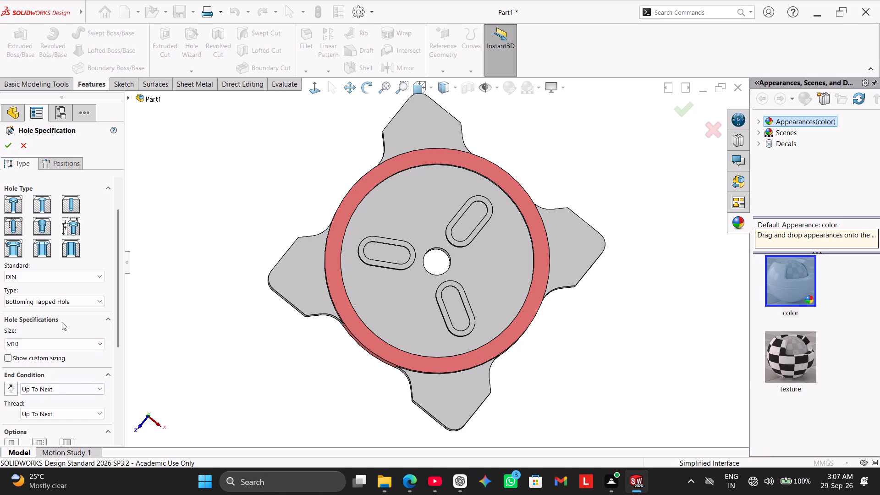
Set the M10 bottoming tapped hole's standard to ISO and review its sizing, end condition and options.
click(66, 305)
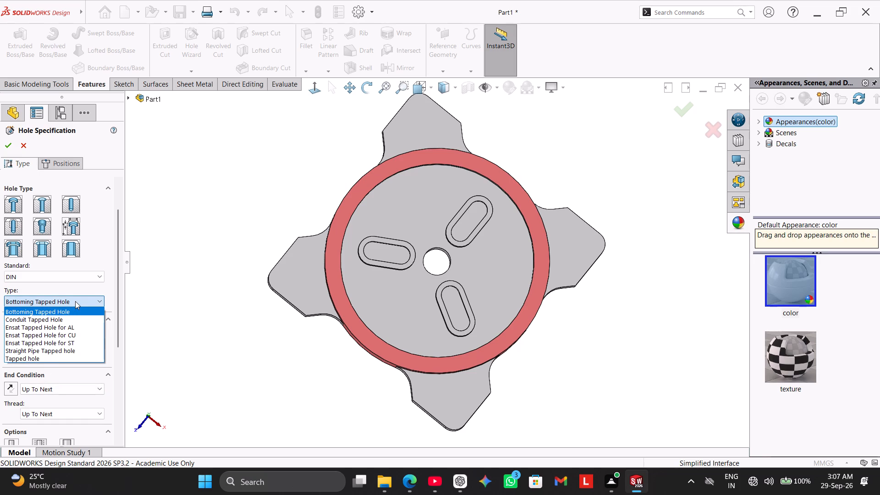
click(75, 301)
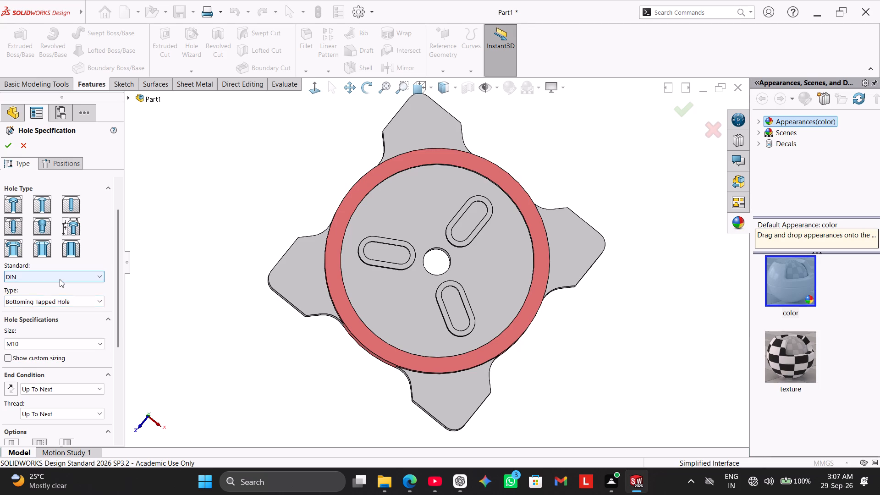
click(60, 279)
click(51, 310)
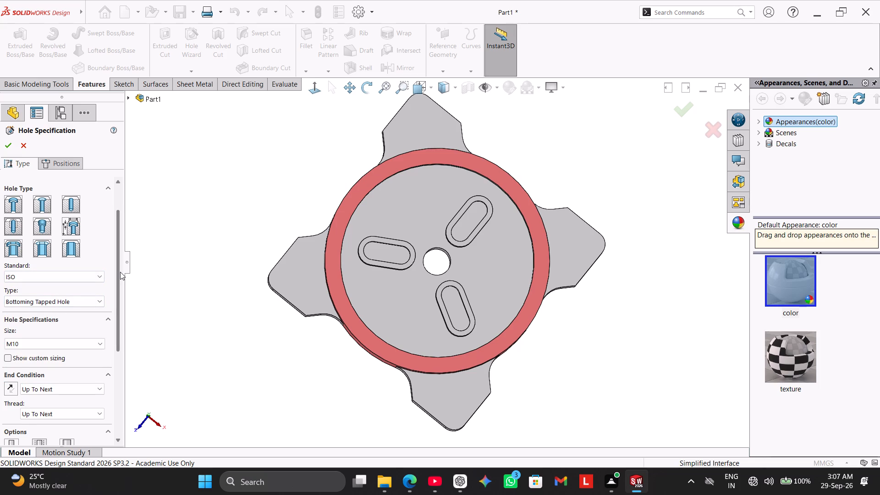
drag(120, 272, 122, 308)
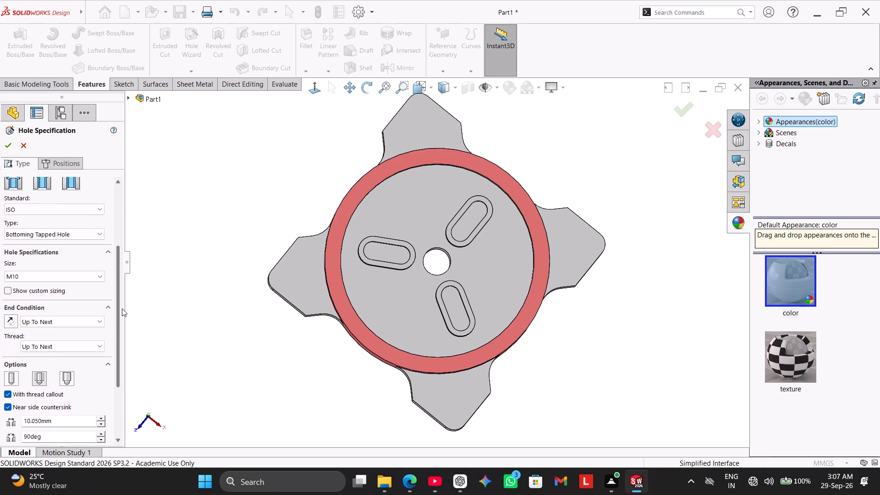
drag(122, 308, 122, 318)
click(10, 272)
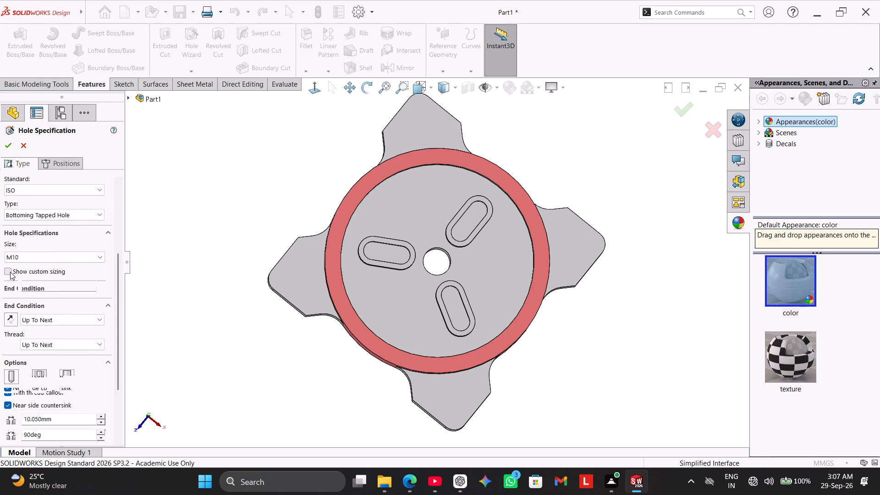
click(10, 272)
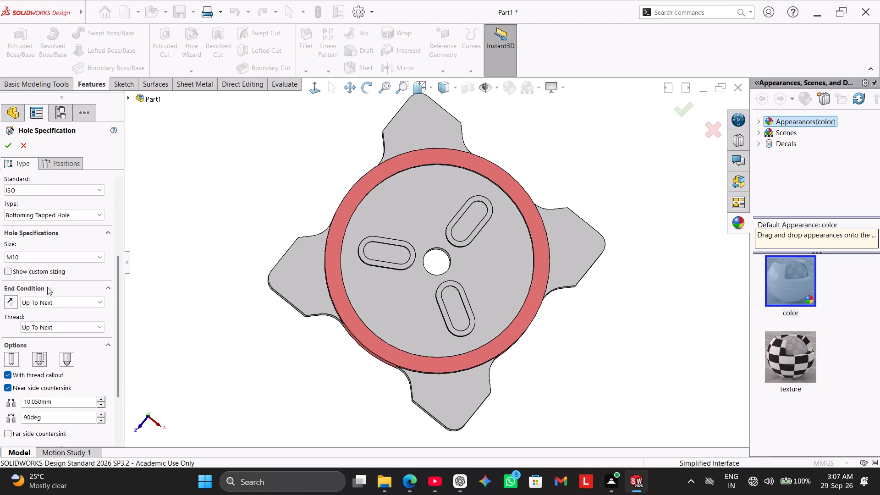
drag(115, 288, 120, 318)
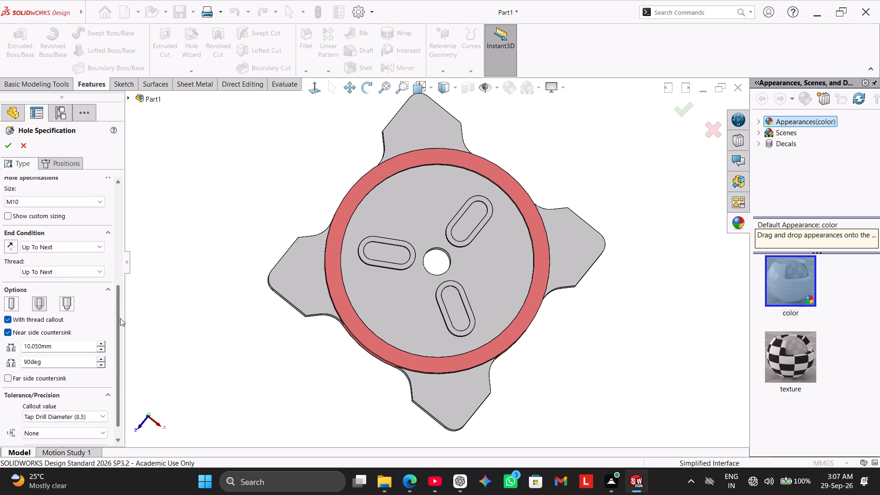
drag(120, 318, 118, 202)
Select the flat face of a corner lug on the recess side as the tapped hole's placement face.
click(60, 159)
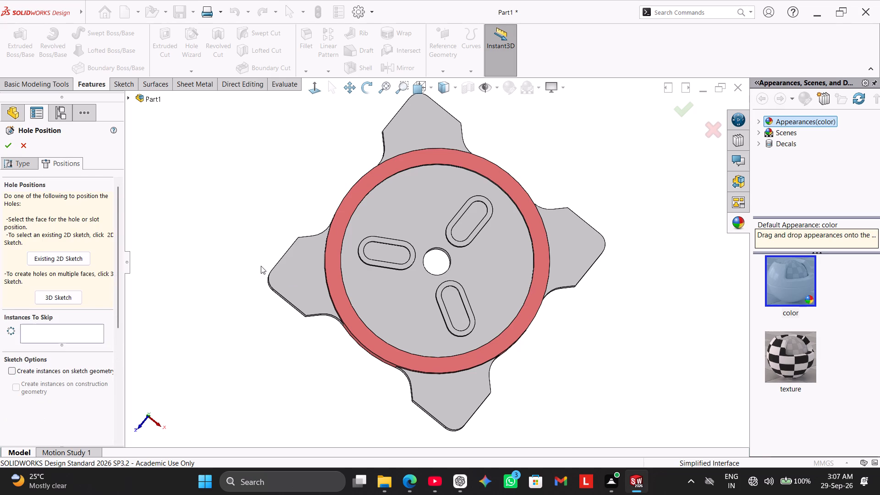
middle_drag(238, 281, 238, 286)
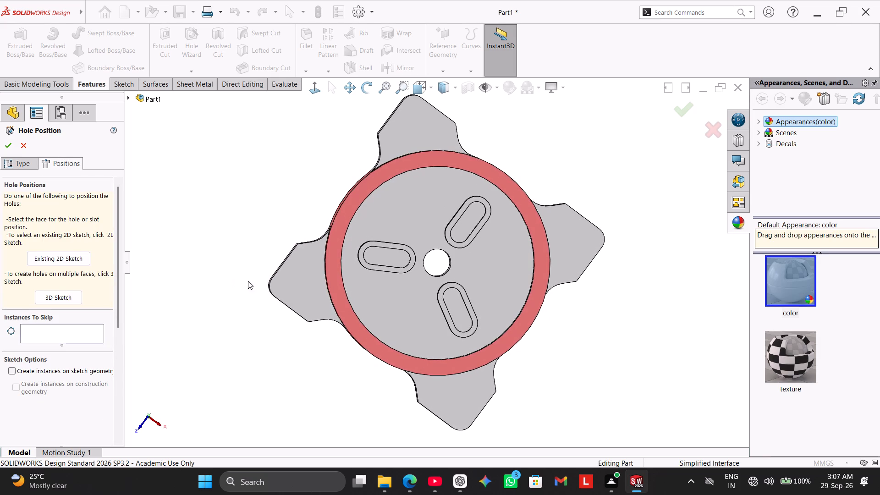
click(297, 279)
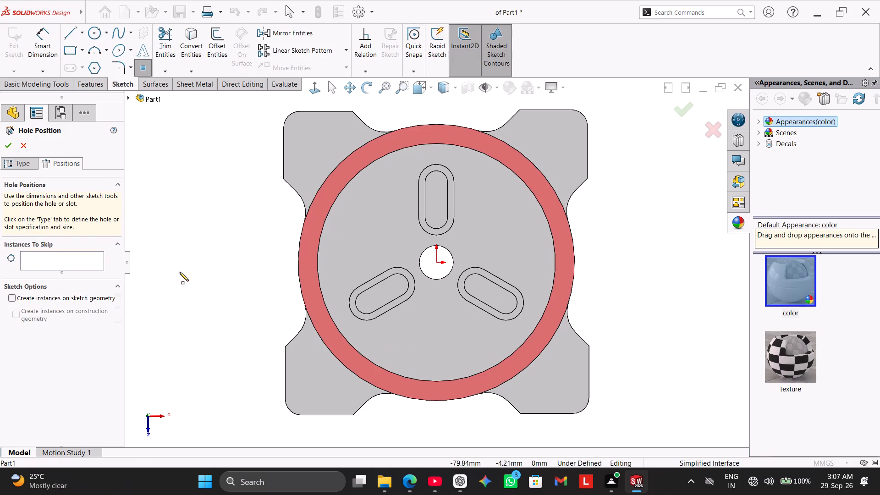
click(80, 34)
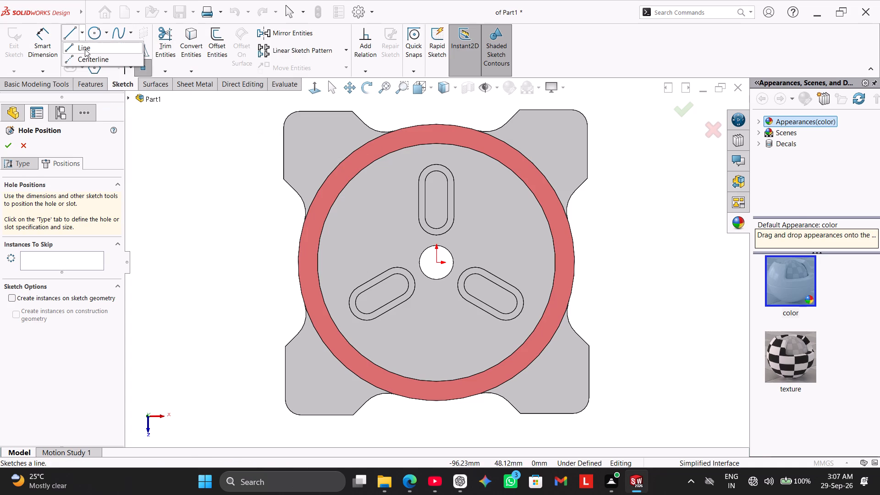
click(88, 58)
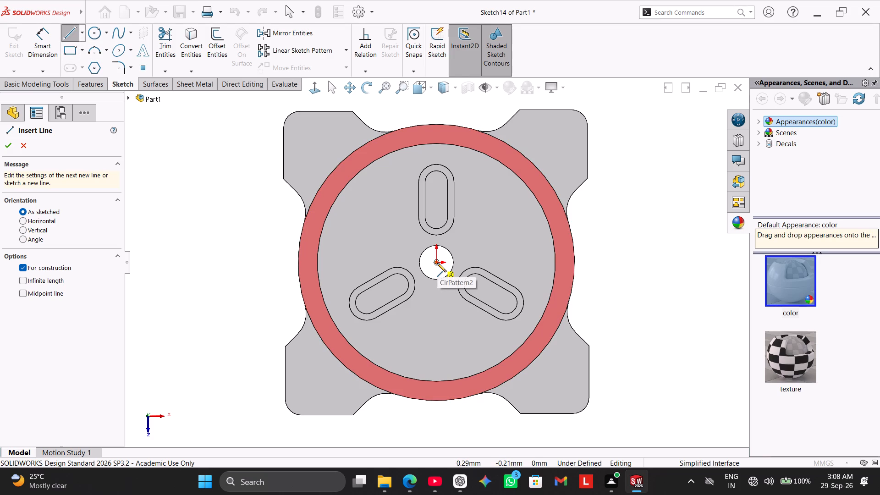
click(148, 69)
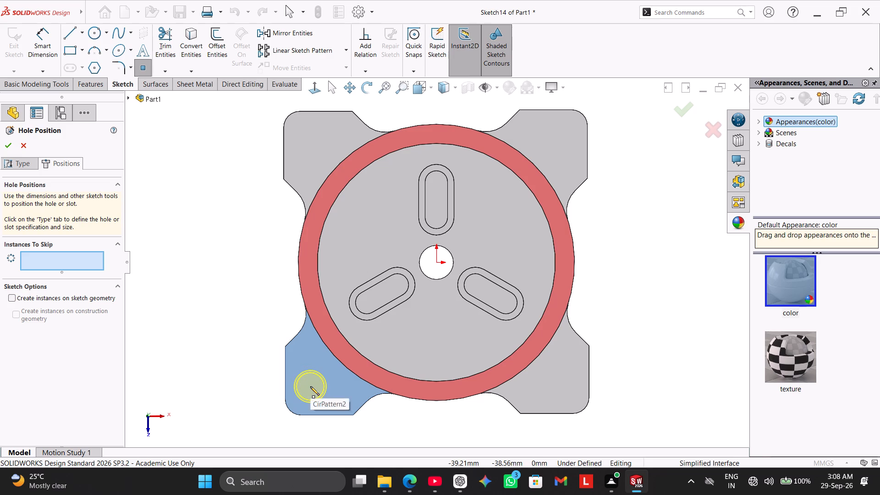
Place one hole point on the selected lug, about 39 mm from the origin in both negative X and negative Y.
click(310, 386)
right_click(193, 310)
click(212, 319)
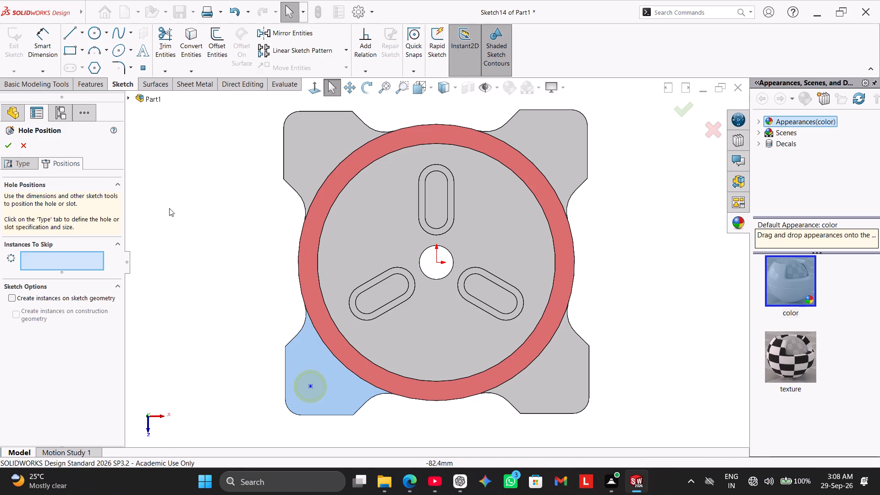
Dimension the hole point's horizontal distance from the origin to 38.5 mm.
click(53, 38)
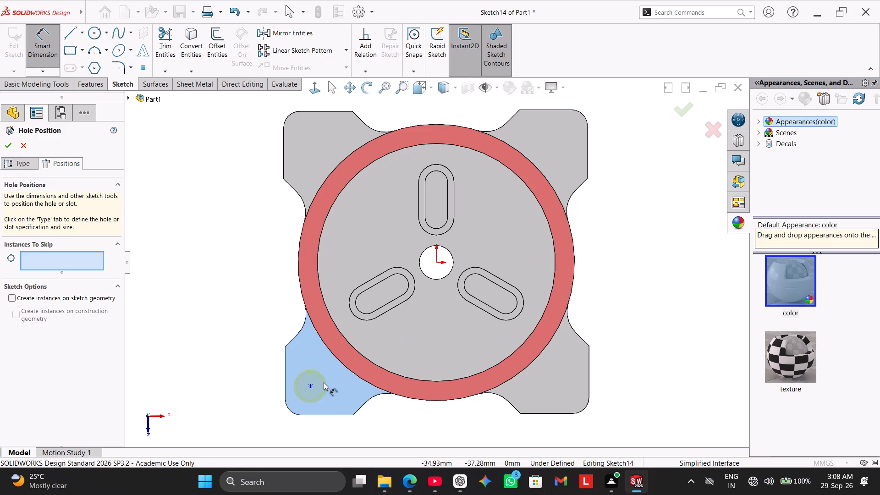
click(312, 385)
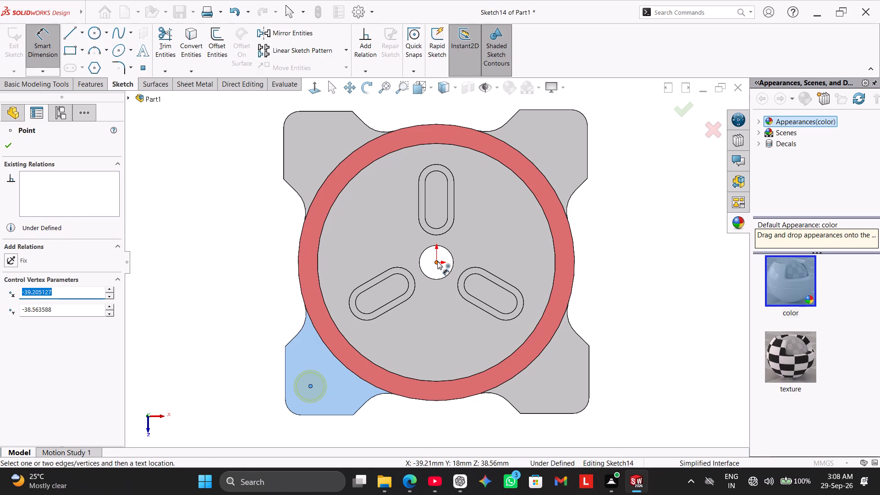
click(437, 261)
click(364, 427)
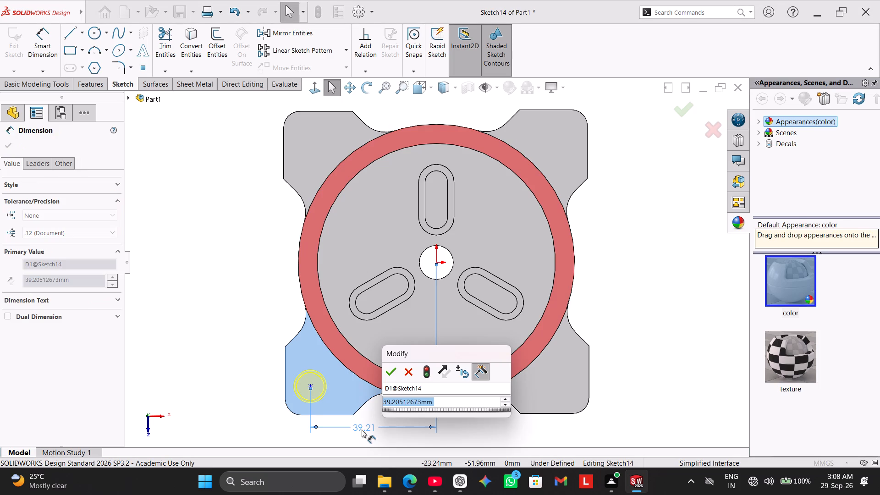
text(38.5)
key(Return)
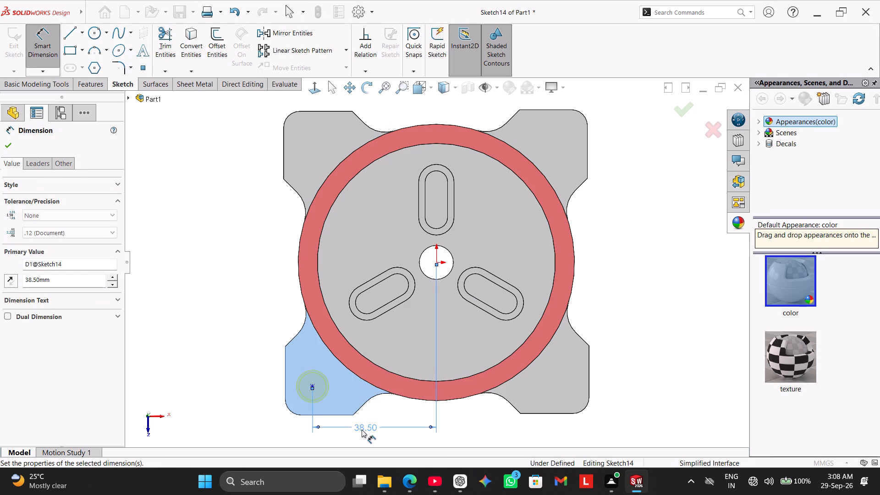
Dimension the hole point's vertical distance from the origin to 38 mm and finish the M10 tapped hole.
click(438, 262)
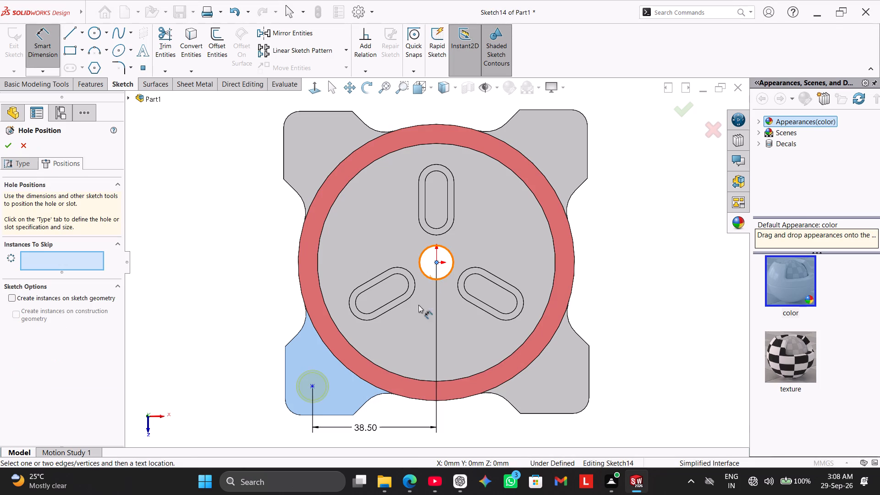
click(313, 385)
click(265, 309)
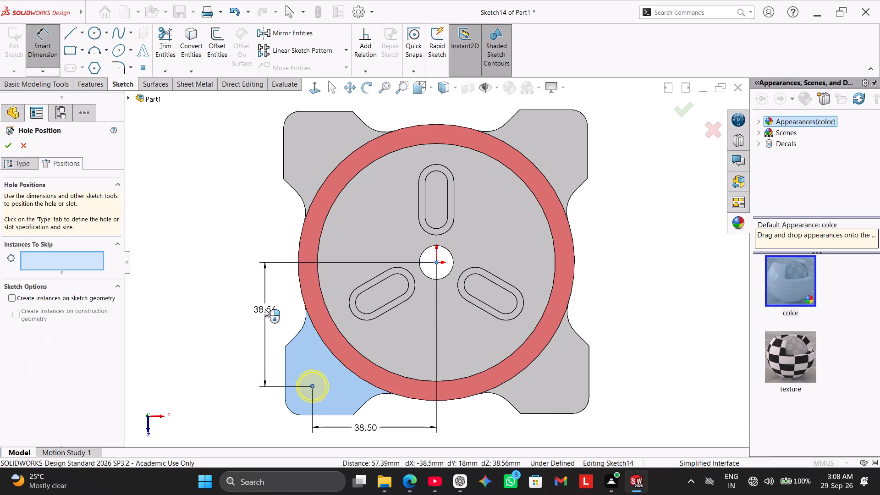
text(38)
key(Return)
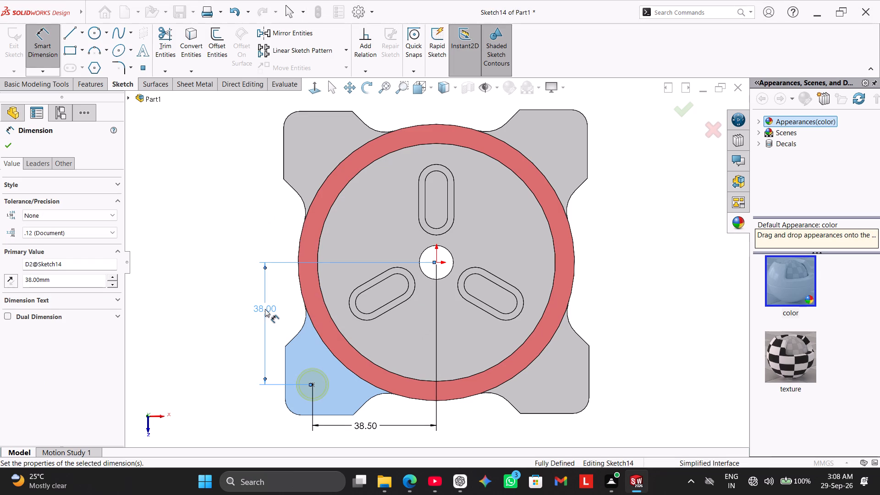
right_click(210, 250)
click(244, 276)
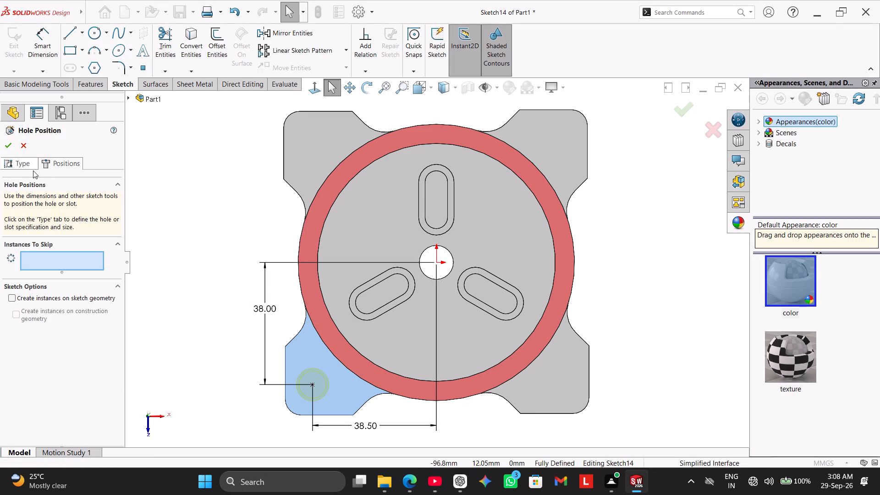
click(10, 145)
Examine the tapped hole in the lug from both sides of the part, ending on the recess side.
click(184, 323)
middle_drag(222, 350, 241, 310)
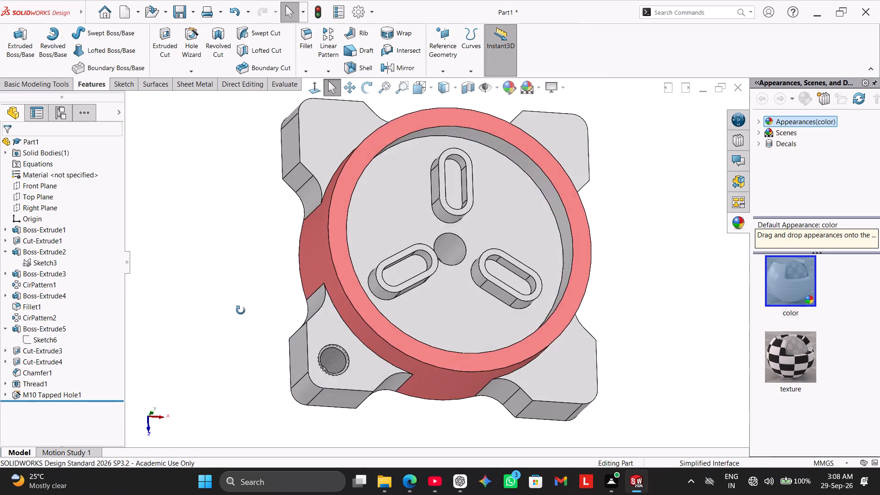
middle_drag(241, 310, 327, 169)
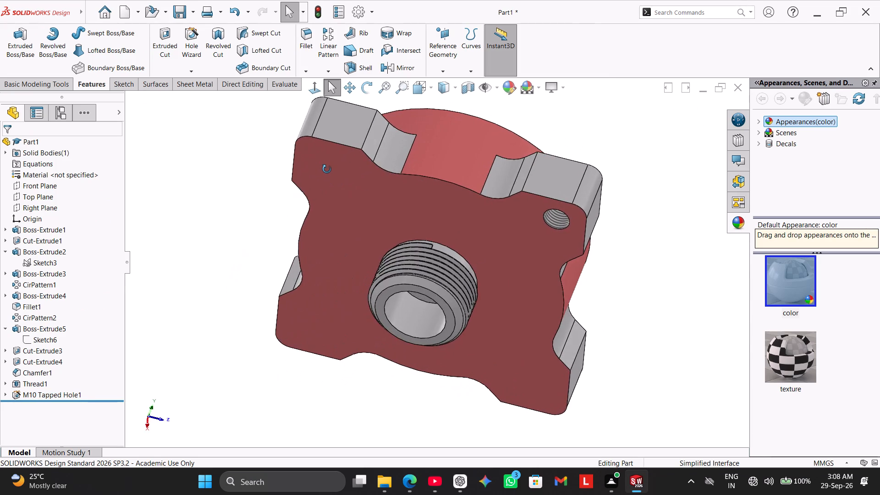
middle_drag(327, 169, 224, 306)
right_drag(196, 307, 286, 199)
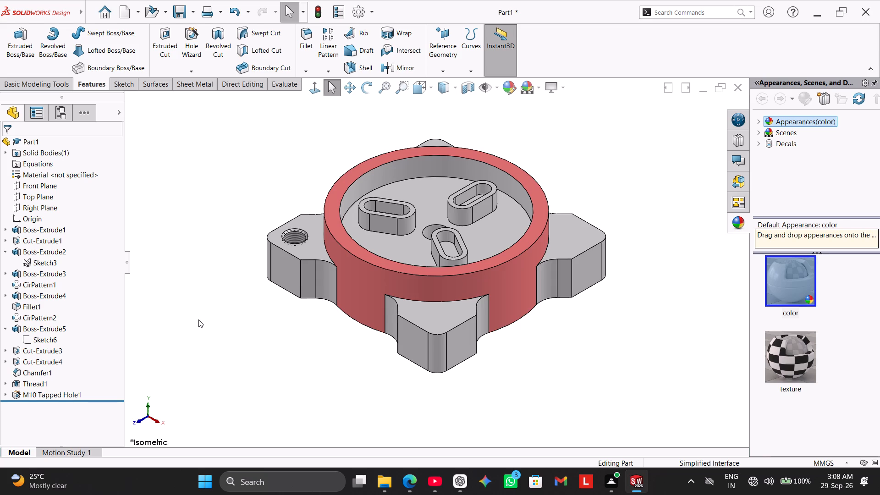
middle_drag(206, 320, 294, 190)
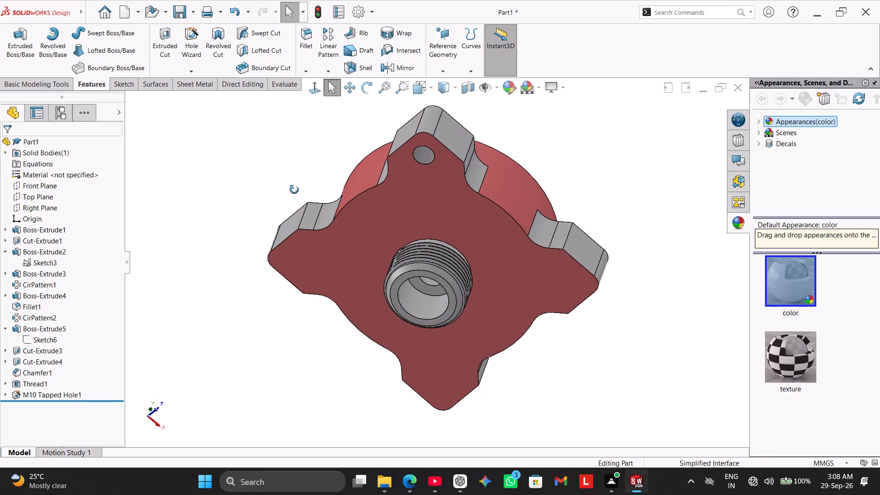
middle_drag(294, 190, 294, 198)
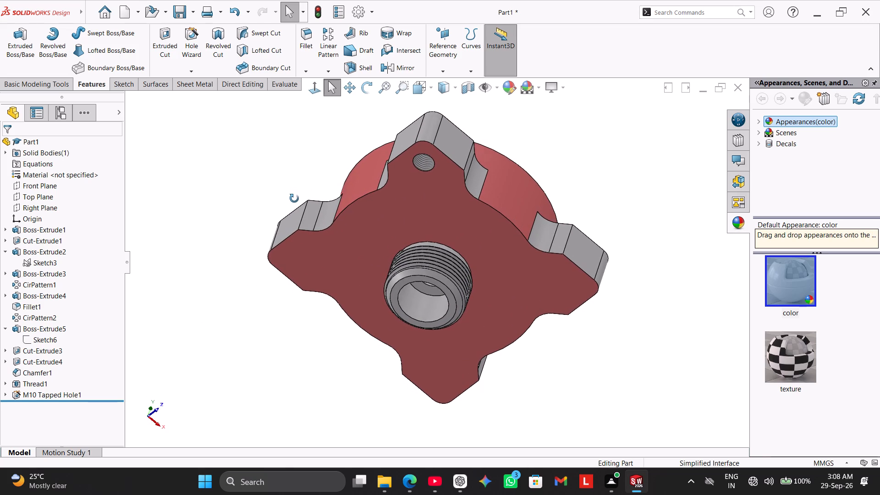
middle_drag(294, 198, 294, 200)
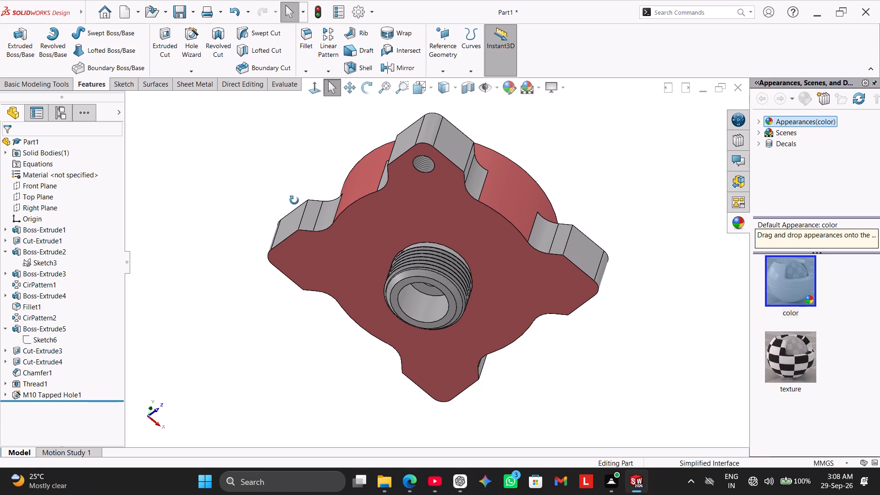
middle_drag(294, 200, 284, 222)
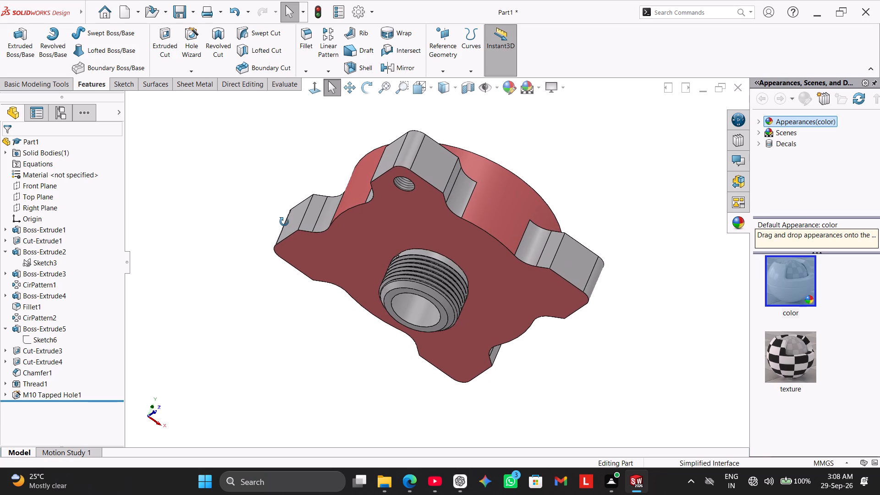
middle_drag(284, 222, 276, 242)
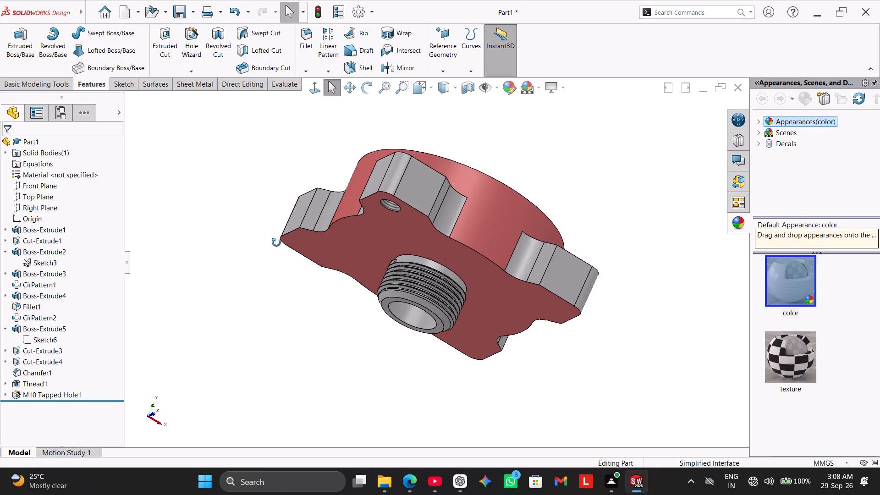
middle_drag(276, 242, 231, 325)
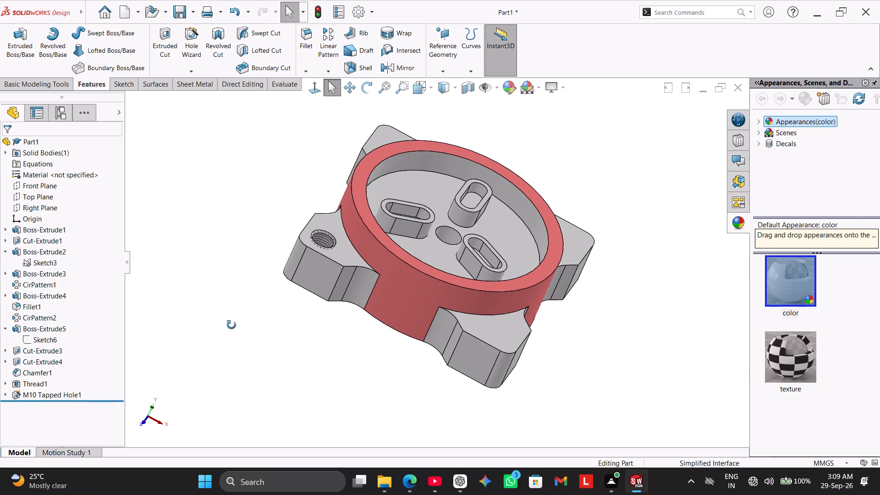
middle_drag(231, 325, 223, 369)
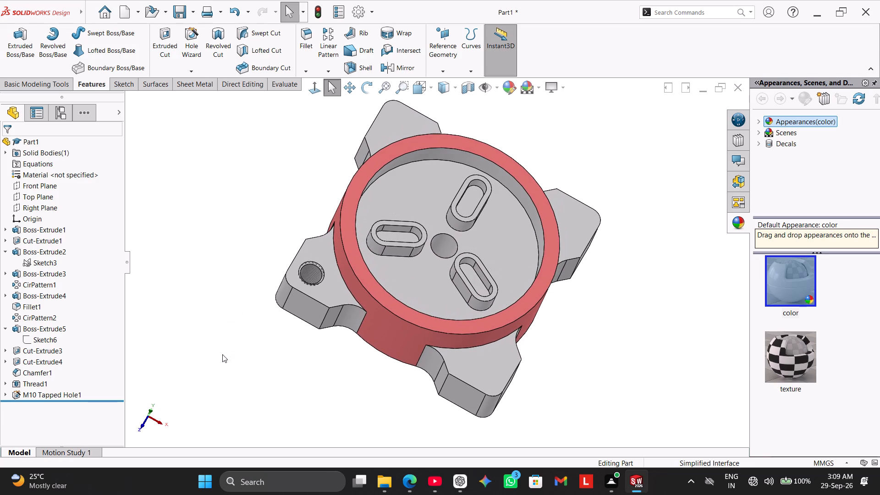
middle_drag(222, 345, 207, 357)
Circular-pattern the M10 tapped hole around the central hole's circular edge, with 4 equally spaced instances over 360°.
click(337, 70)
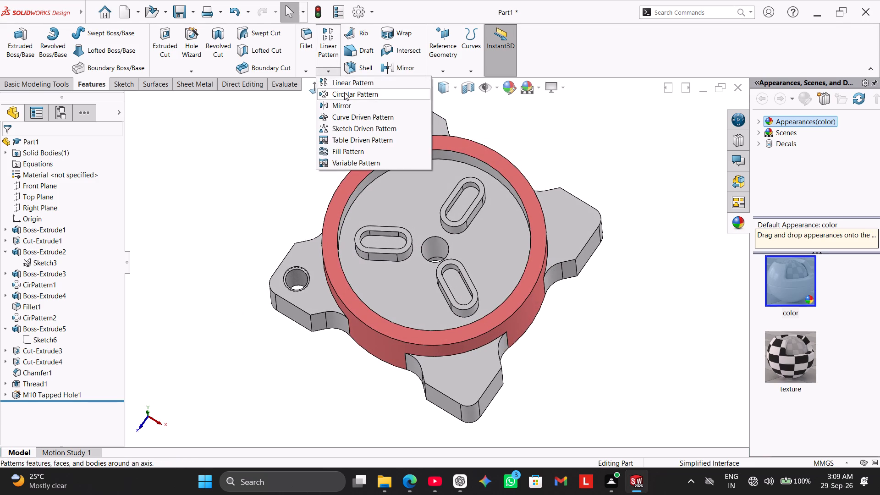
click(344, 92)
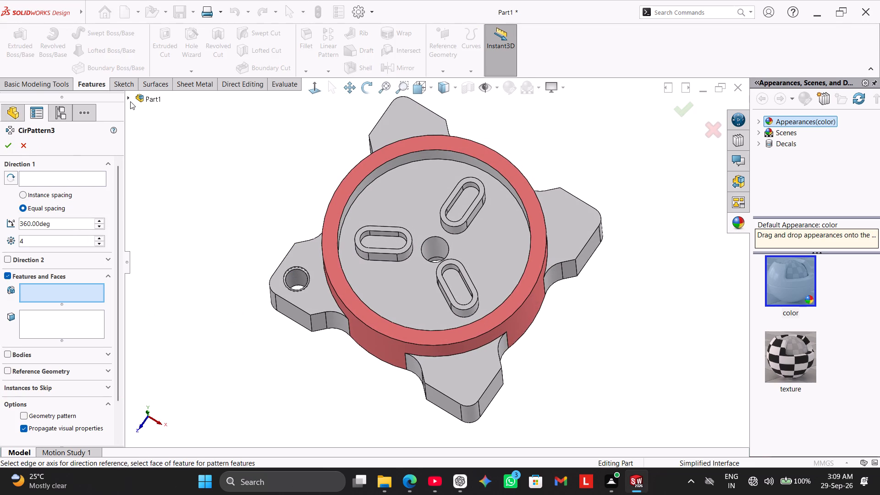
click(130, 101)
click(183, 328)
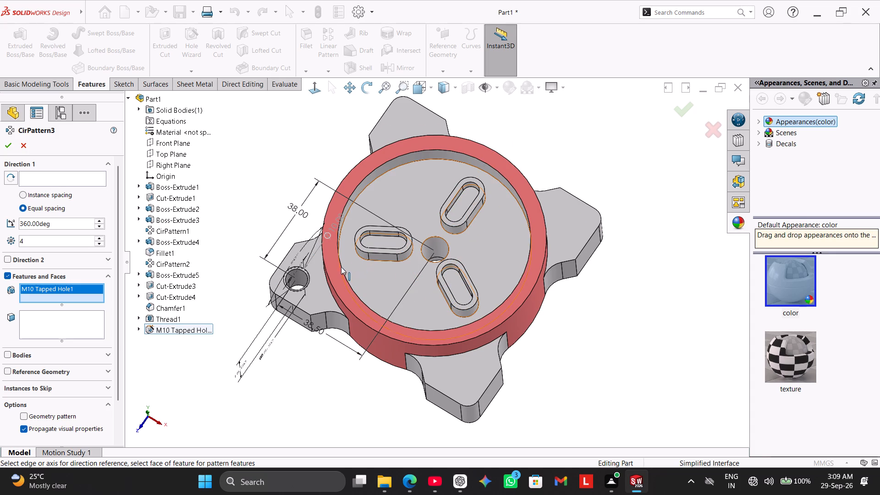
click(346, 206)
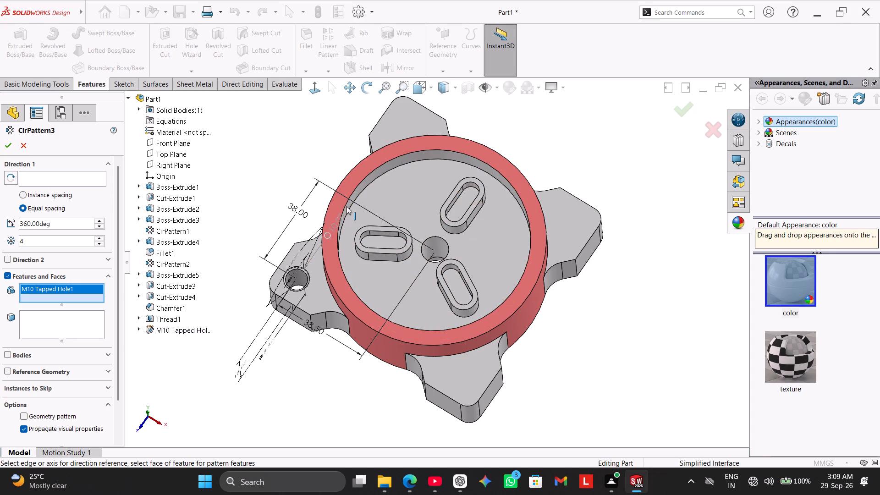
click(346, 202)
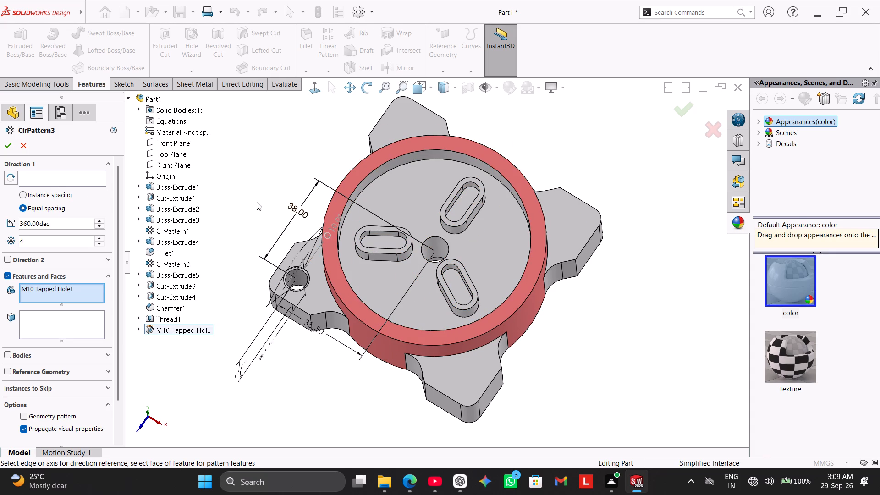
click(423, 250)
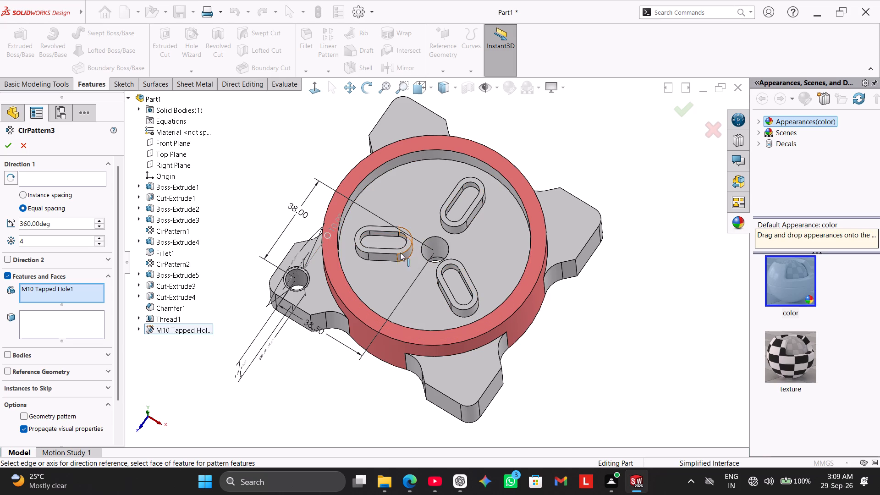
click(86, 175)
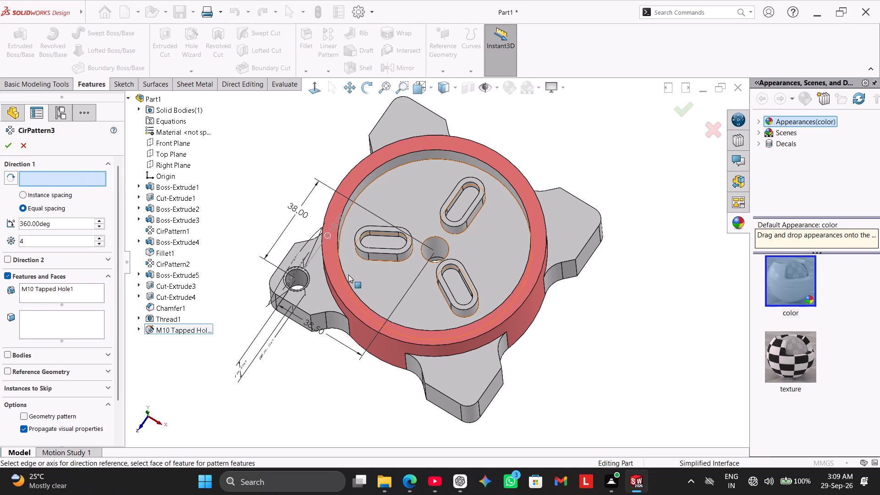
click(342, 259)
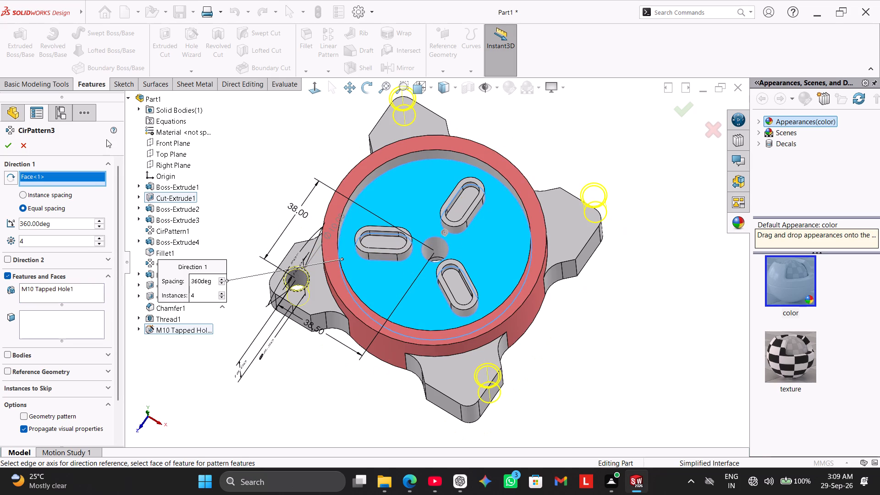
middle_drag(211, 171, 223, 239)
middle_drag(220, 231, 207, 213)
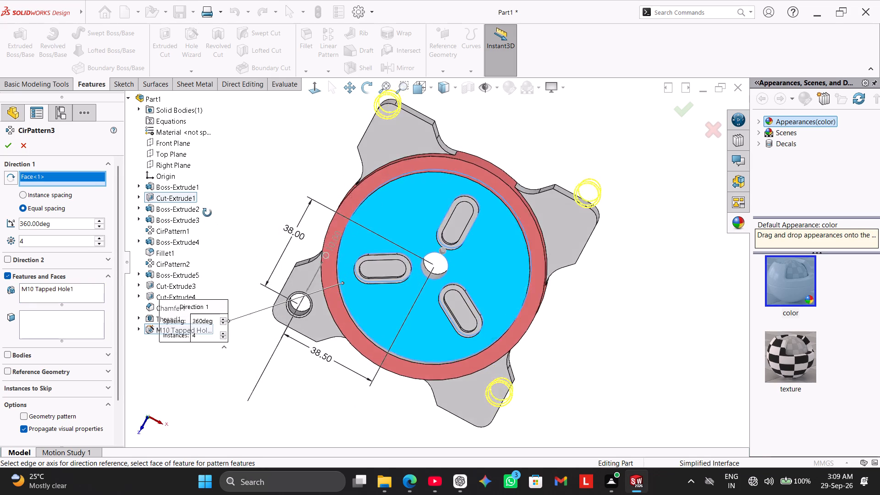
middle_drag(207, 213, 214, 189)
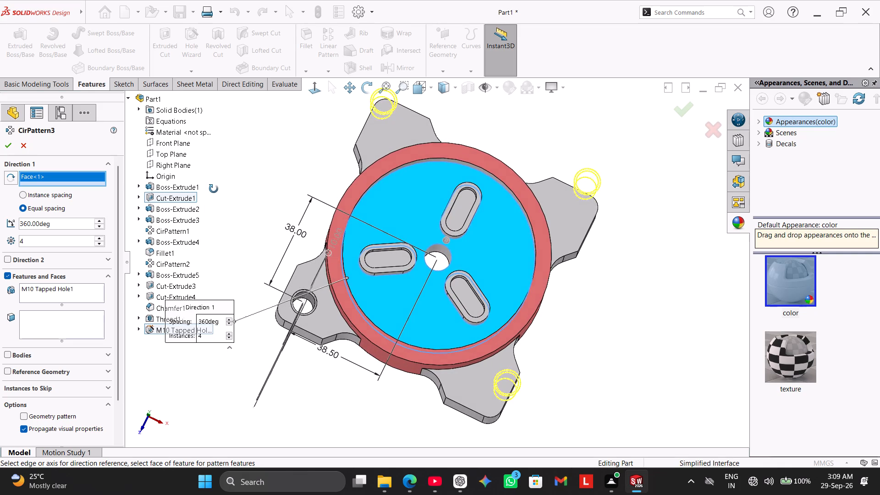
middle_drag(214, 189, 212, 206)
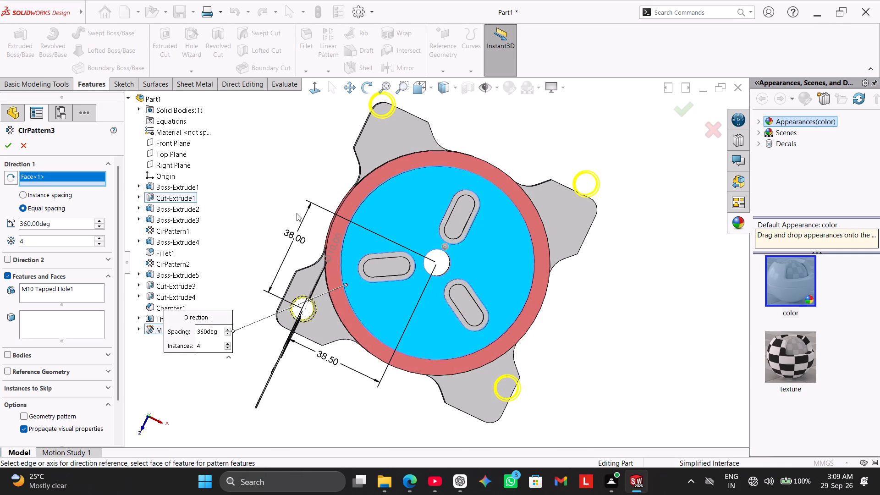
right_click(93, 170)
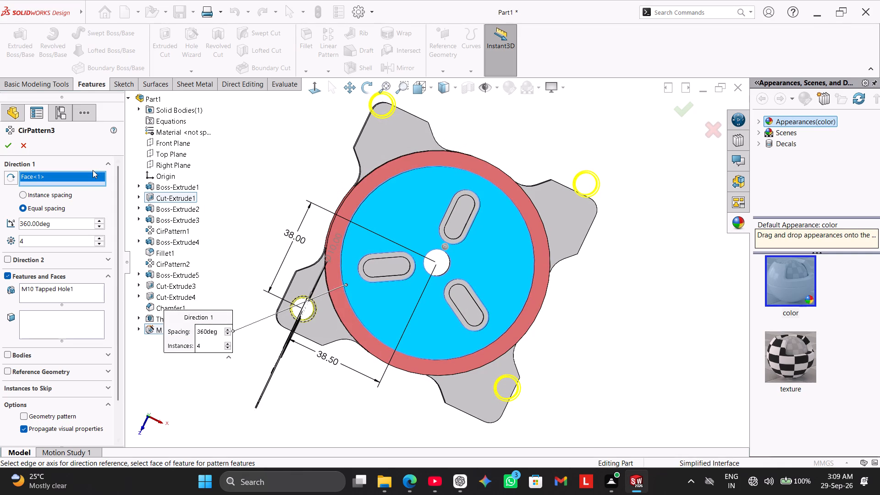
right_click(91, 176)
click(103, 182)
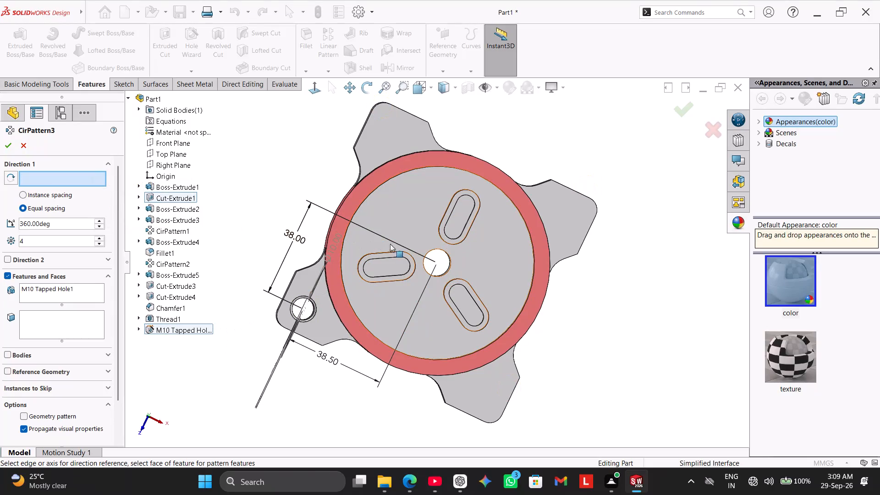
click(438, 250)
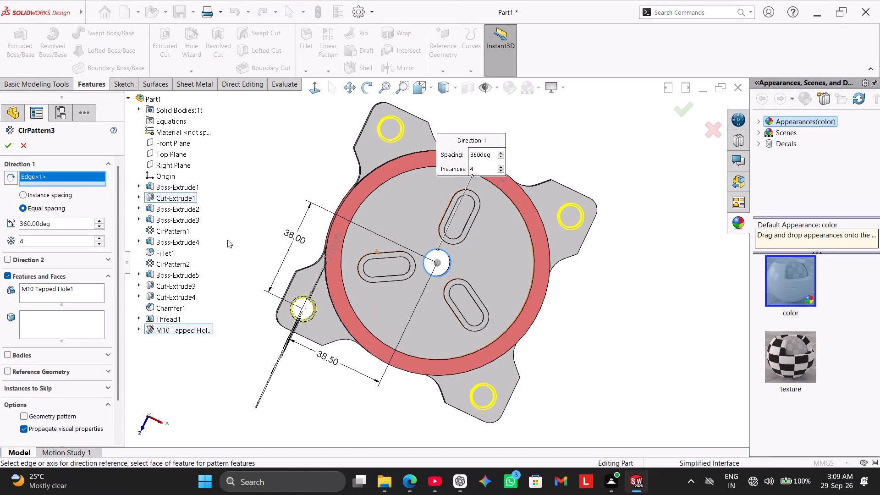
click(7, 142)
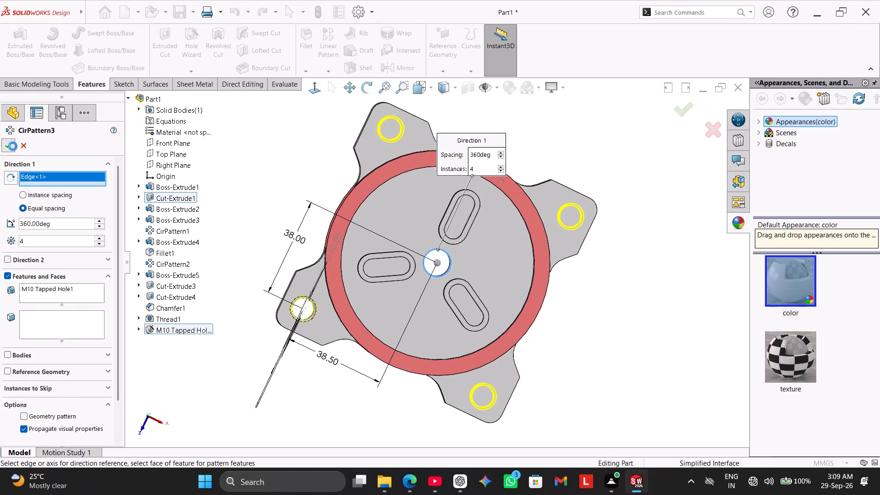
click(259, 293)
Start a sketch on the flat face around the threaded boss and draw a horizontal centerline about 63 mm long from the origin toward negative X.
right_drag(231, 286, 329, 187)
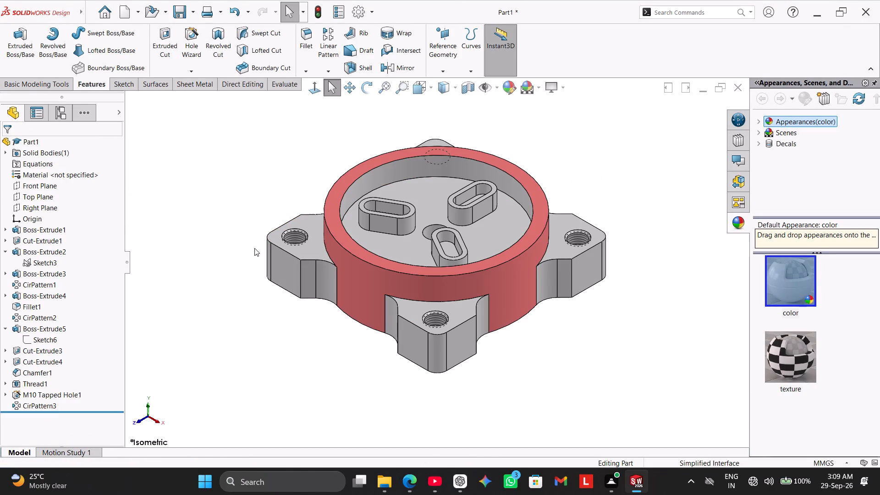
middle_drag(261, 309, 302, 134)
middle_drag(258, 277, 249, 206)
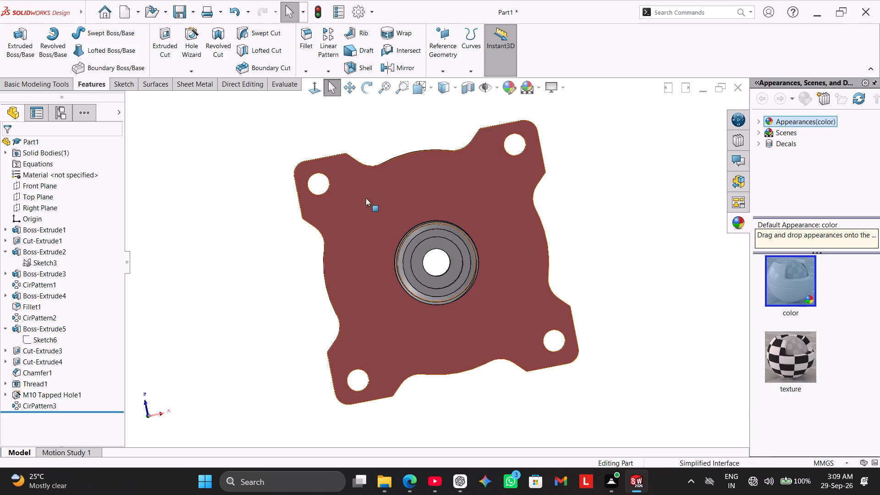
right_click(414, 191)
click(440, 177)
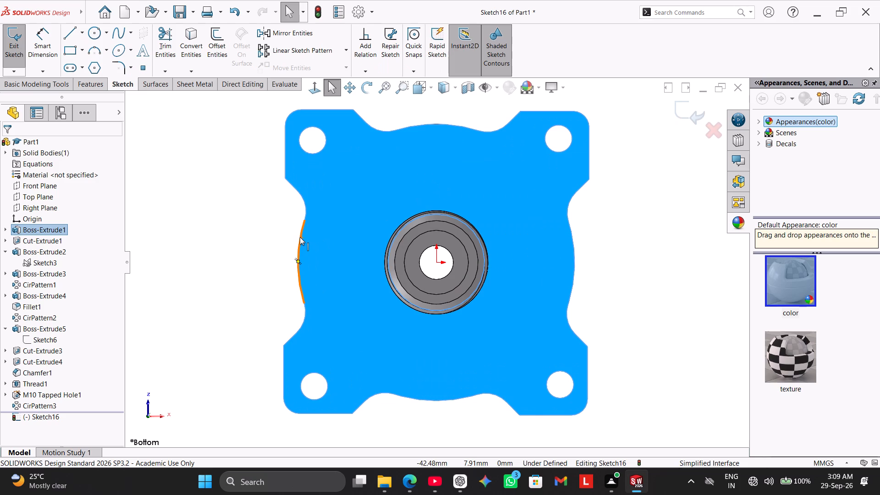
click(226, 210)
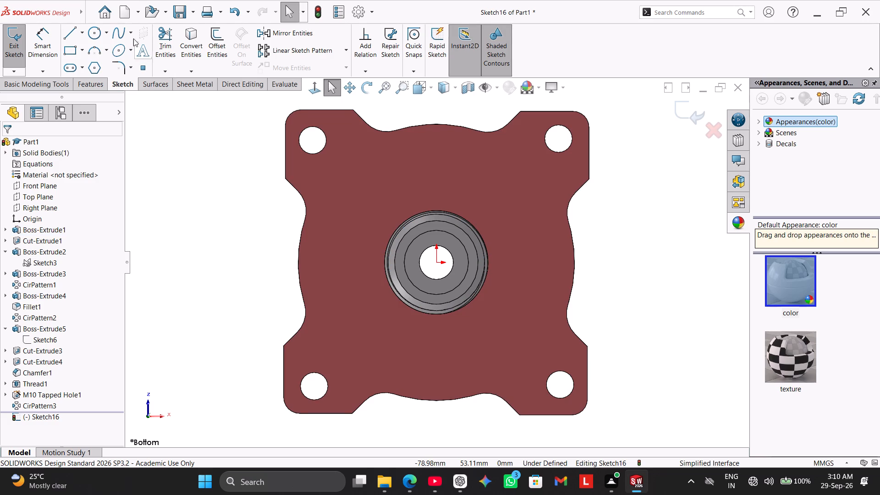
click(82, 34)
click(90, 56)
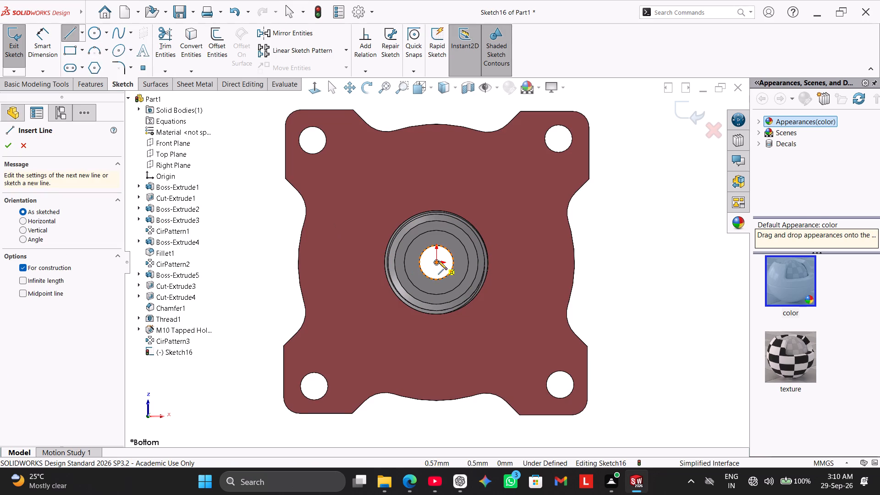
click(438, 261)
click(234, 261)
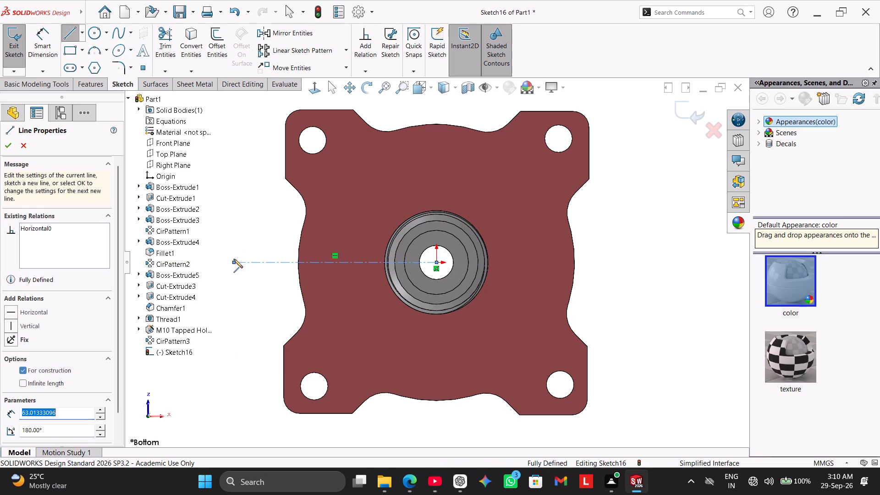
right_click(235, 231)
click(248, 237)
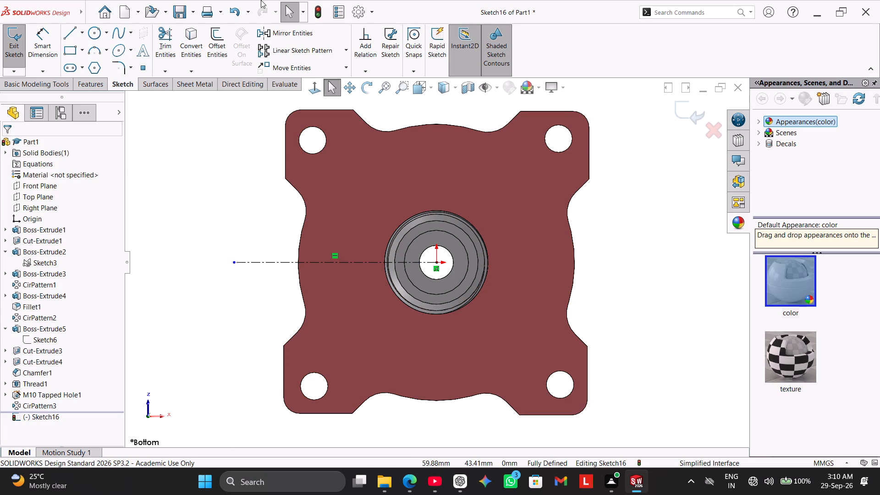
Sketch a closed six-sided line profile between the threaded boss and the negative-X, positive-Z lug, with one vertical and one horizontal side nearest the boss.
click(77, 32)
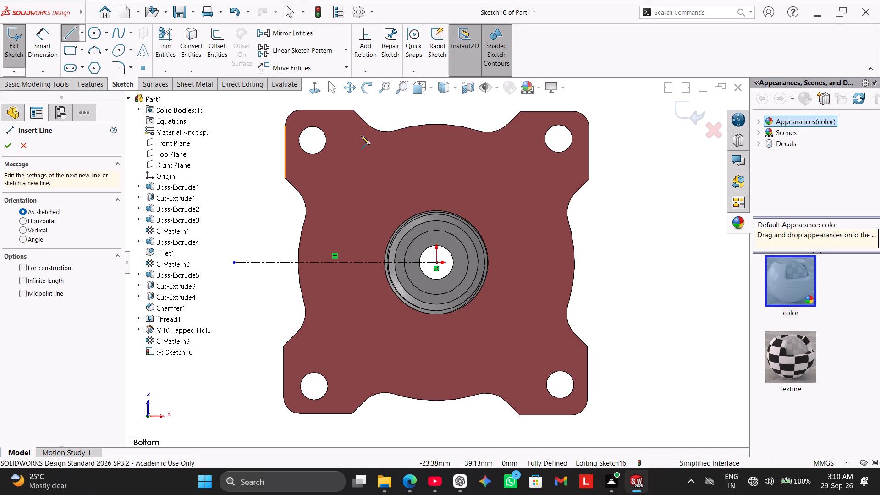
click(361, 136)
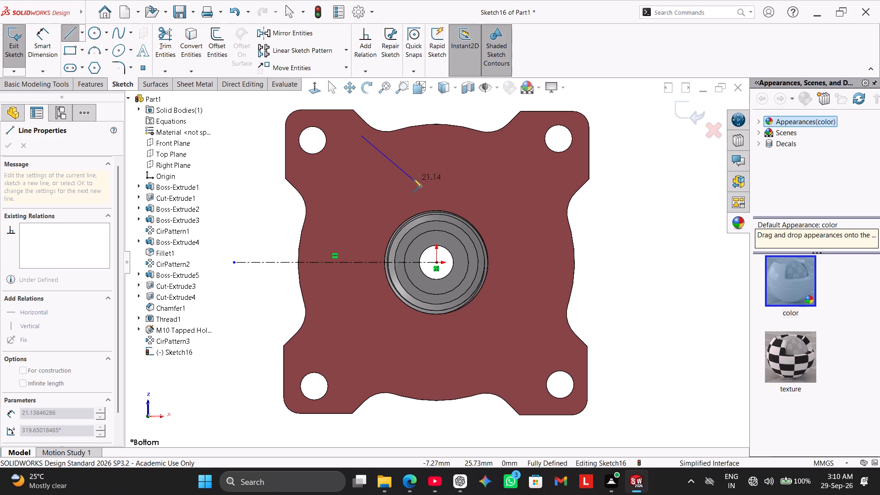
click(403, 170)
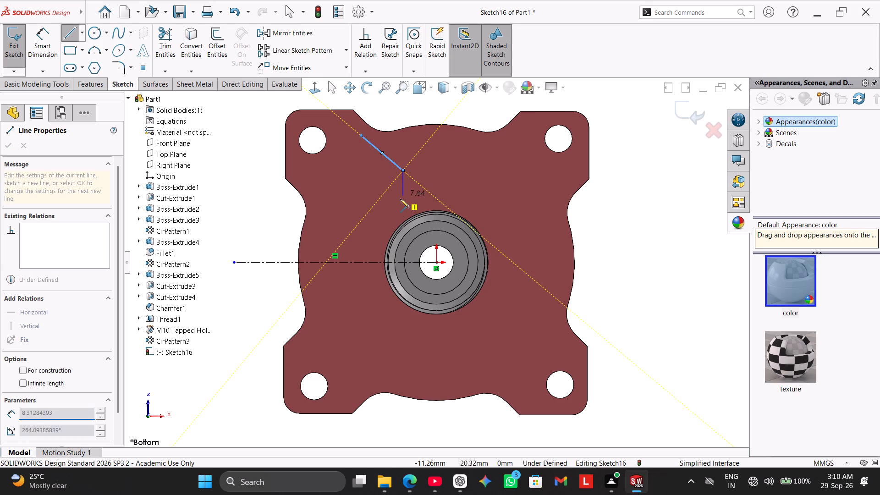
click(401, 207)
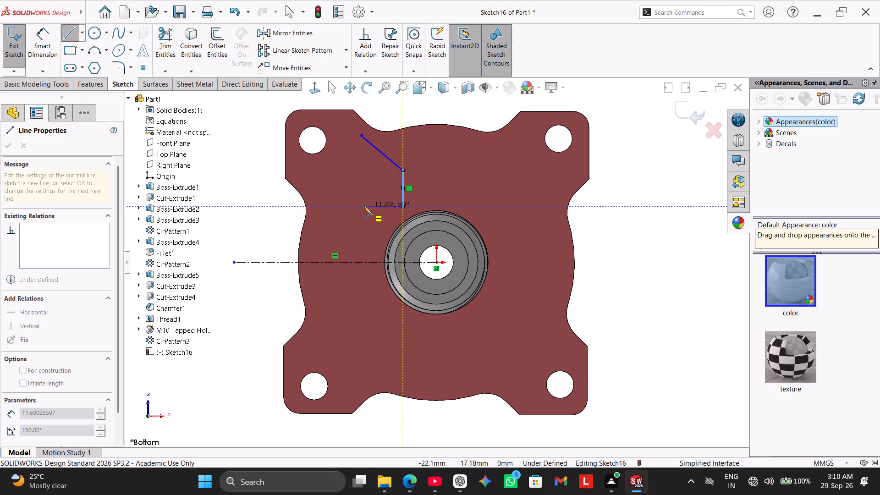
click(356, 206)
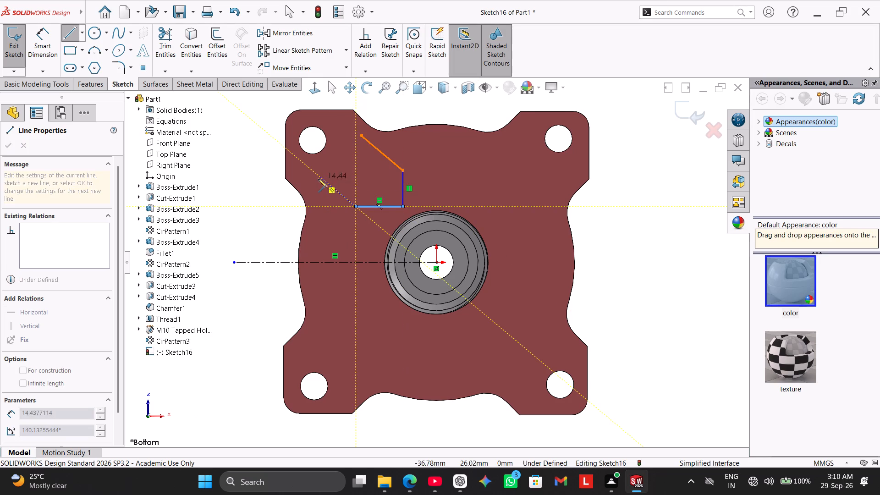
click(316, 176)
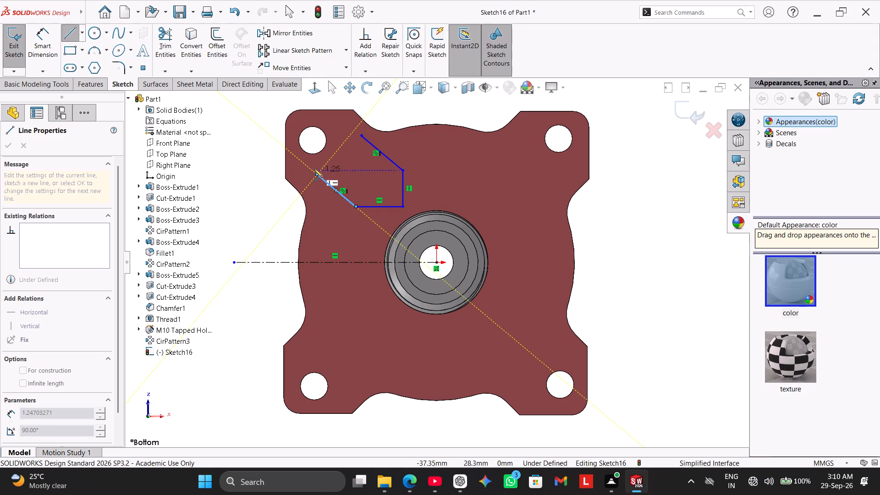
click(295, 130)
click(359, 137)
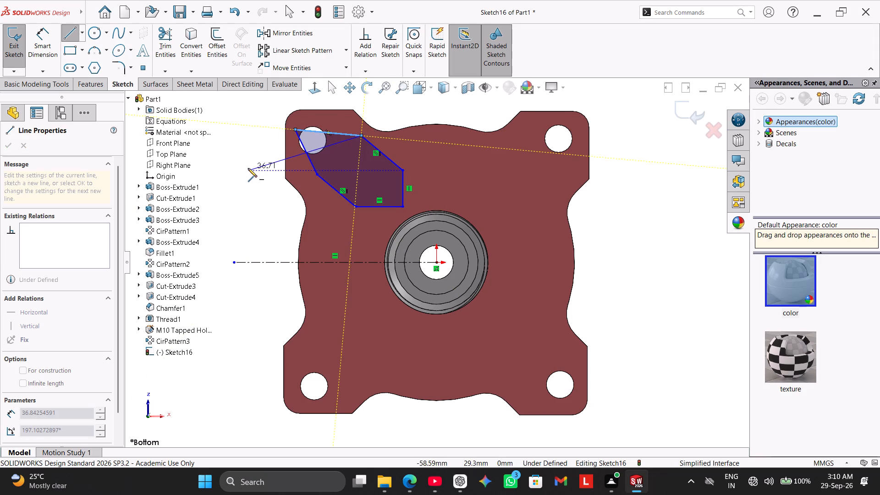
right_click(248, 168)
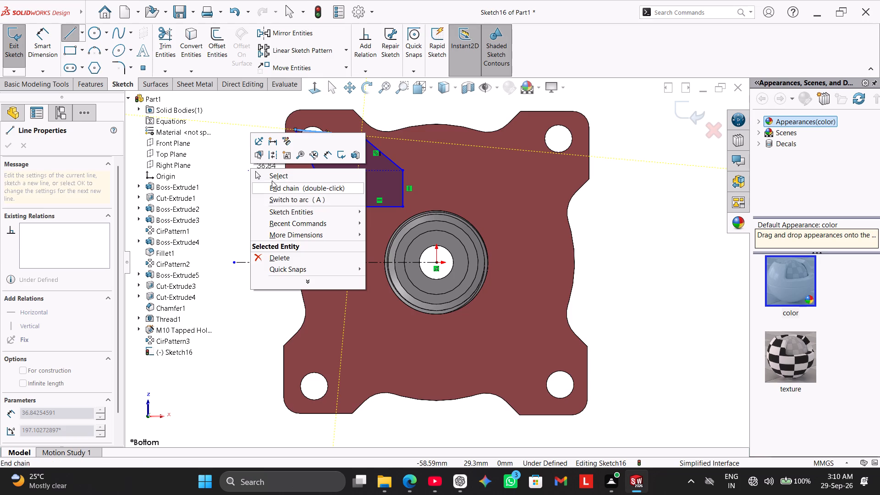
click(271, 176)
Draw a diagonal centerline from the origin through the six-sided profile to the rounded corner of the same lug.
click(80, 34)
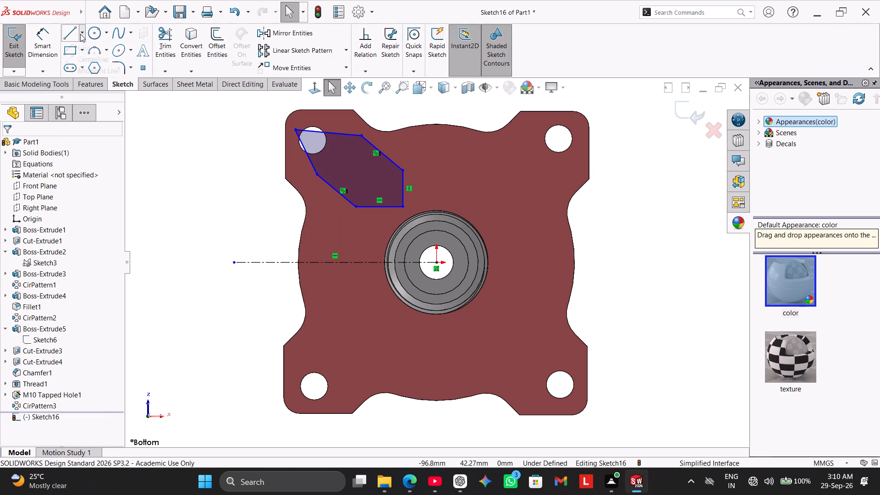
click(85, 56)
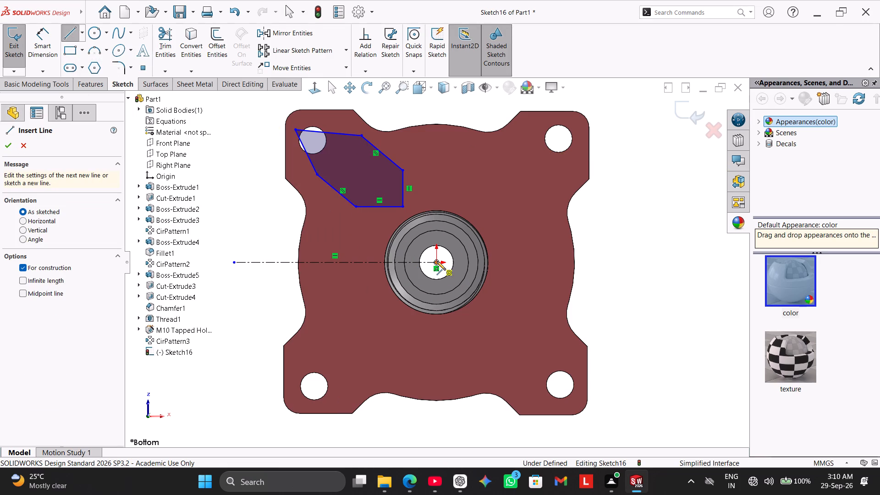
click(437, 261)
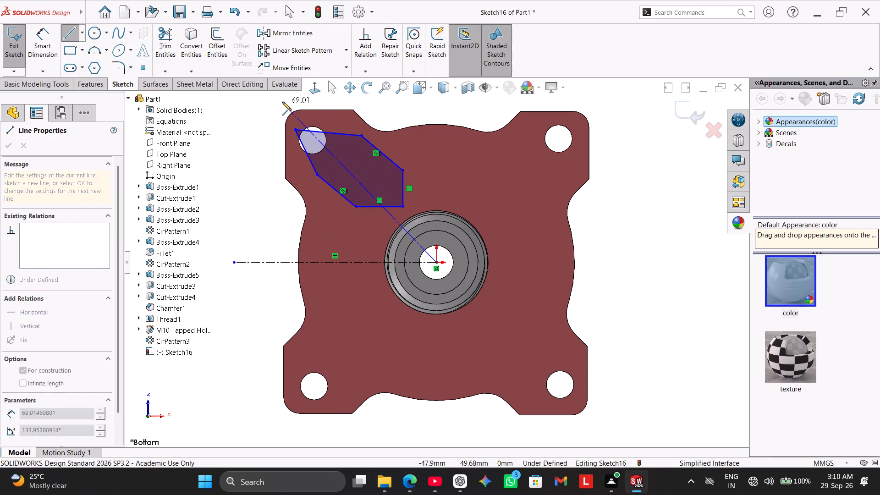
click(292, 115)
right_click(245, 132)
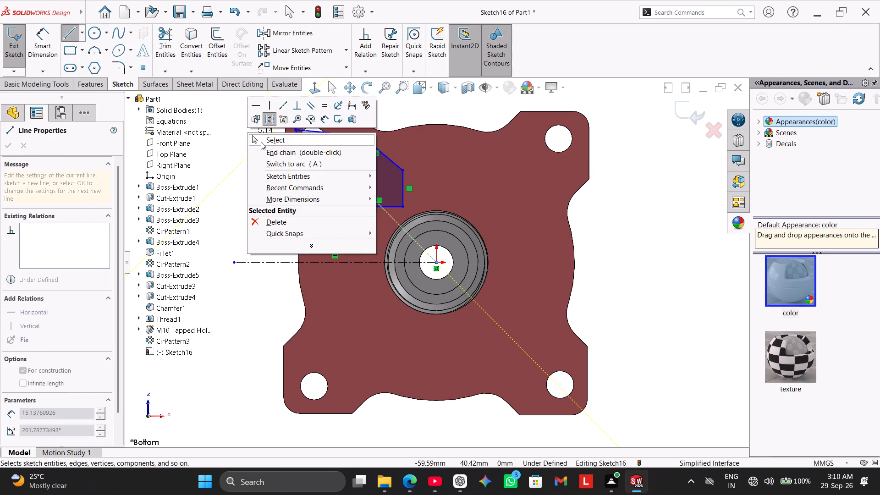
click(261, 142)
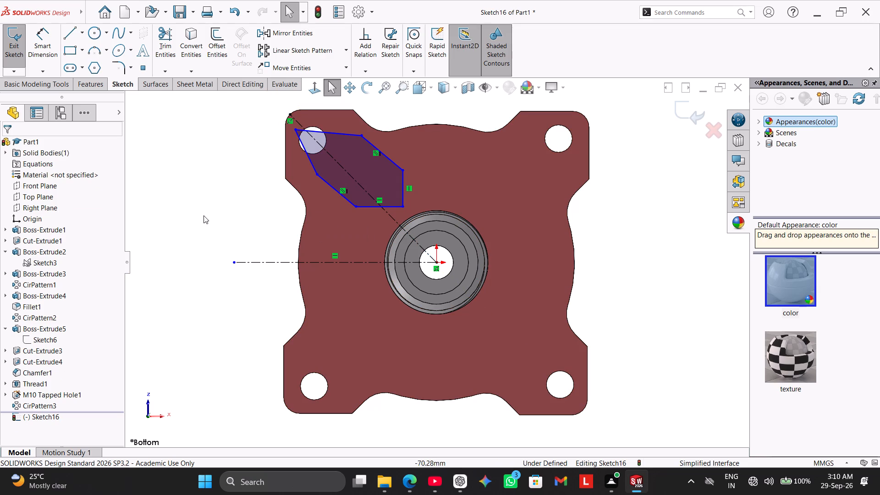
Make the six-sided profile's two parallel slanted sides symmetric about the diagonal centerline.
click(203, 215)
ctrl+click(324, 181)
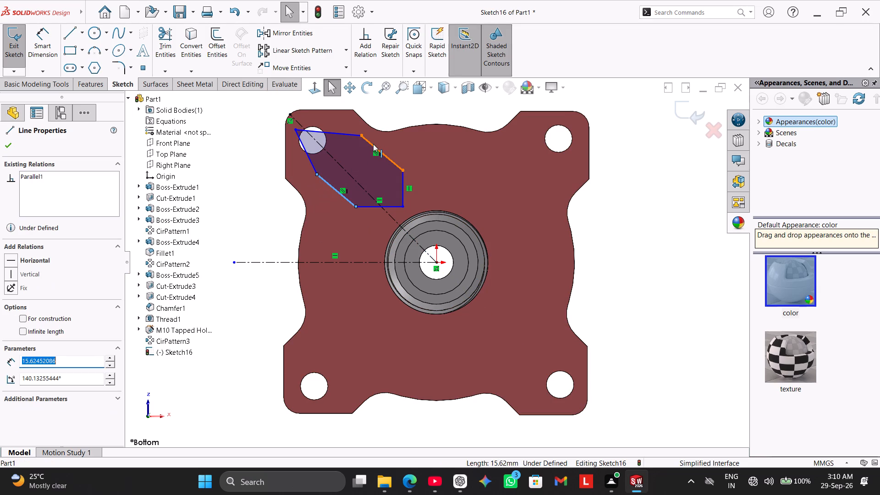
ctrl+click(373, 143)
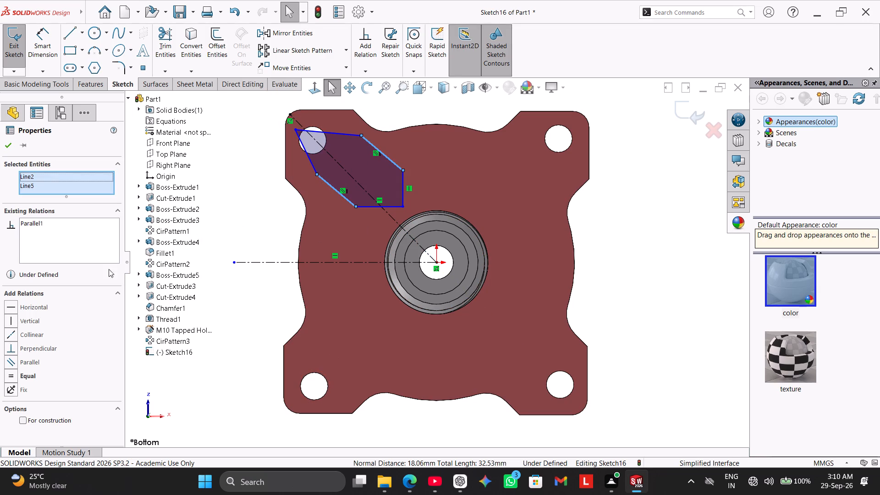
ctrl+click(340, 165)
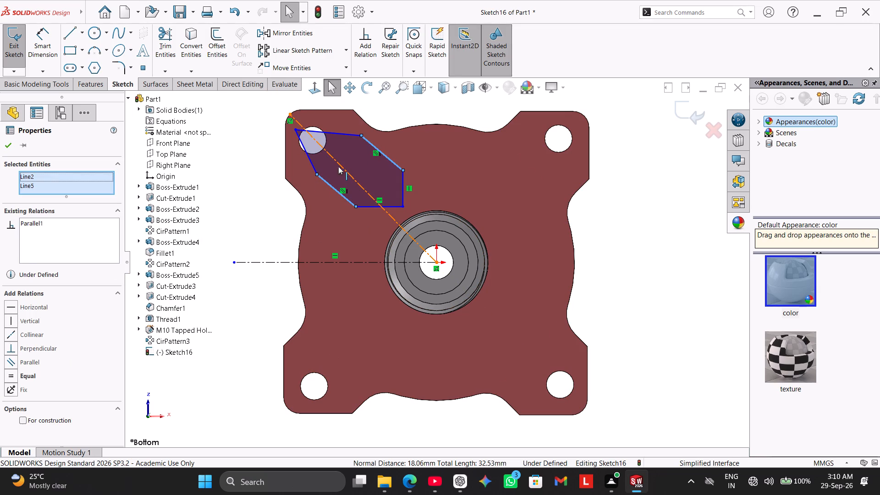
click(35, 383)
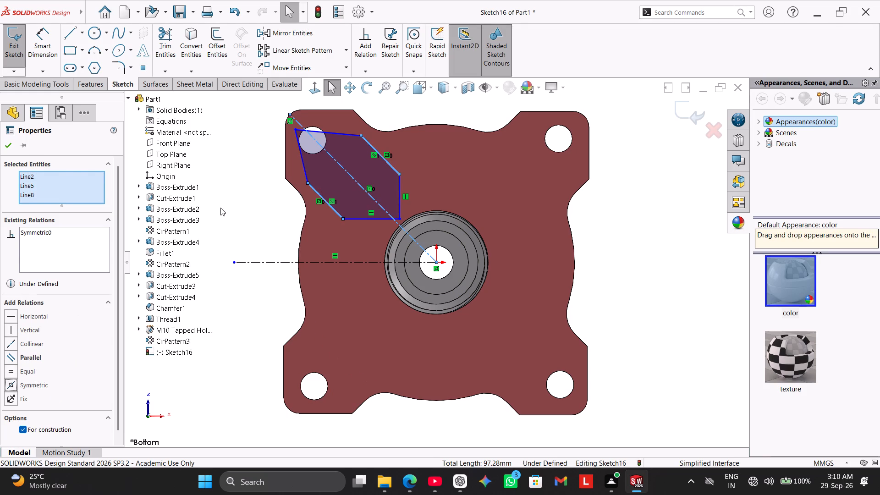
click(220, 205)
Make the profile's outer corner at the lug hole and its inner corner at the threaded boss coincident with the diagonal centerline.
ctrl+click(295, 129)
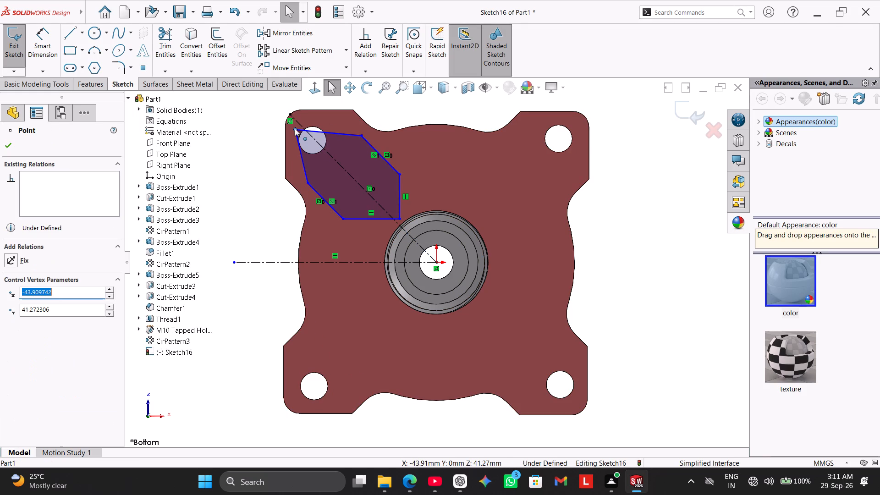
ctrl+click(299, 122)
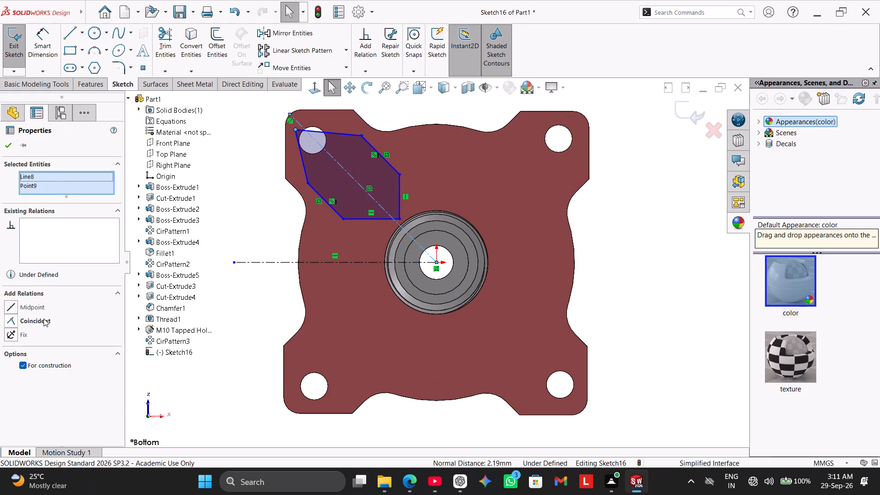
click(42, 319)
click(209, 203)
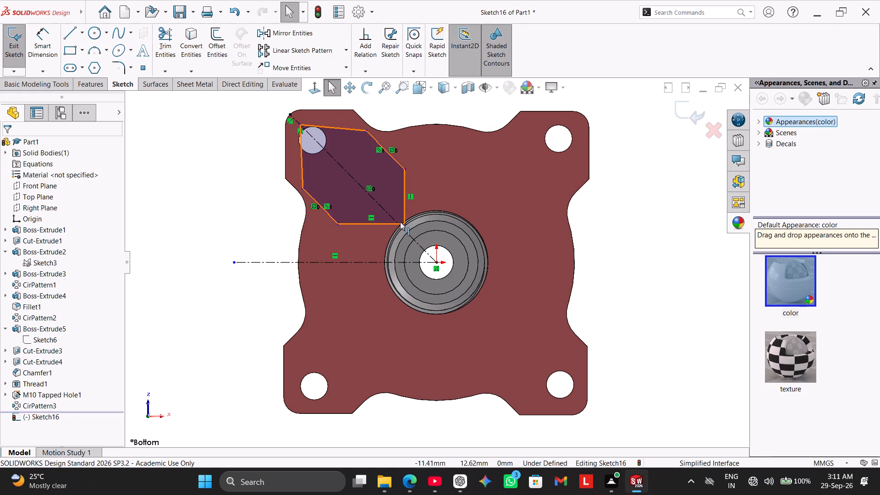
ctrl+click(403, 225)
ctrl+click(394, 219)
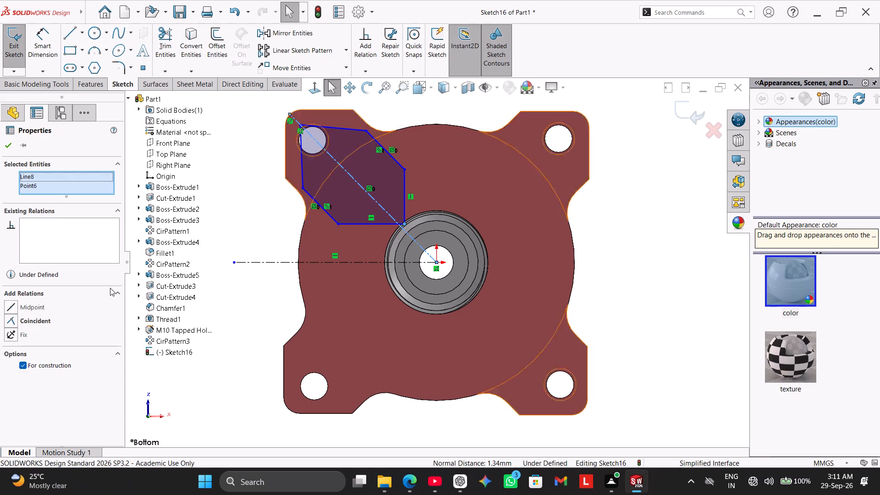
click(44, 323)
click(219, 212)
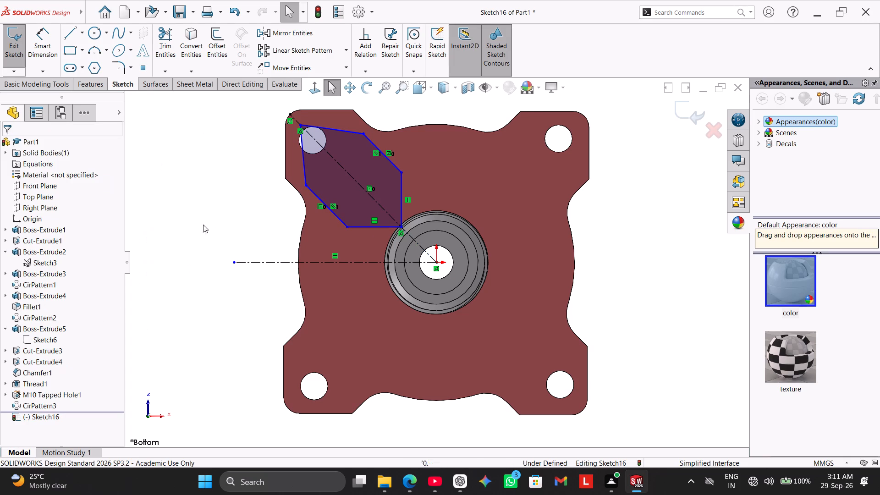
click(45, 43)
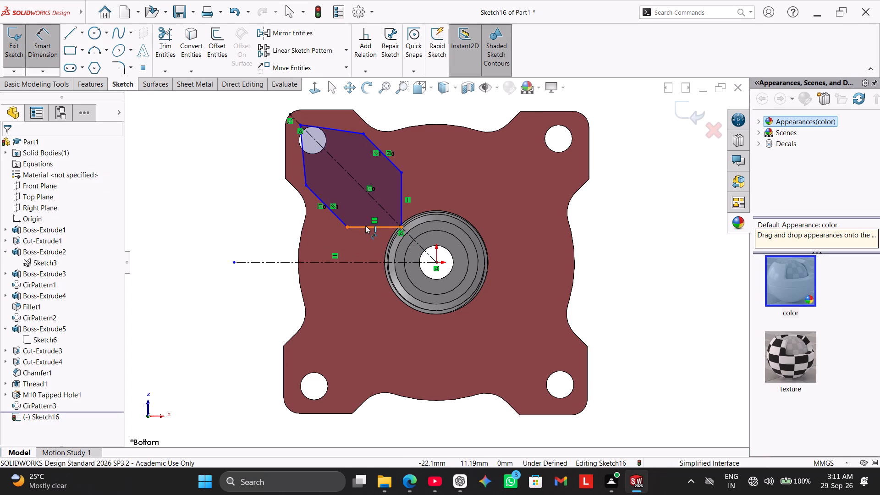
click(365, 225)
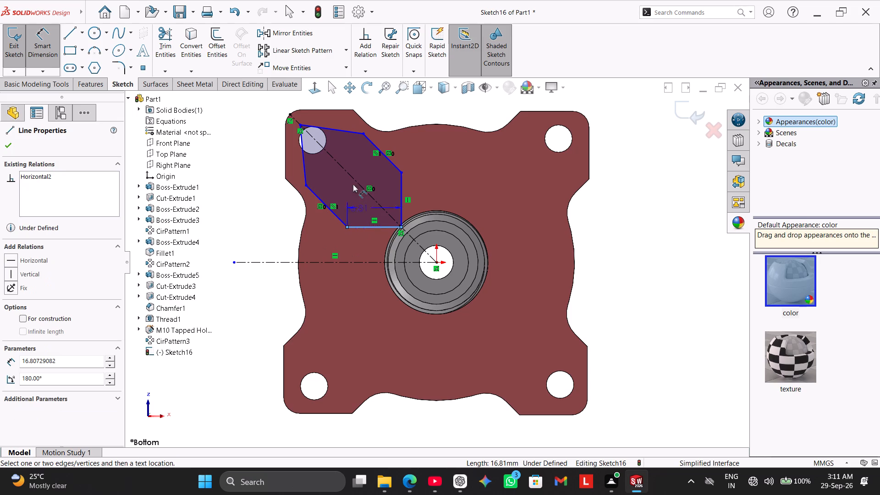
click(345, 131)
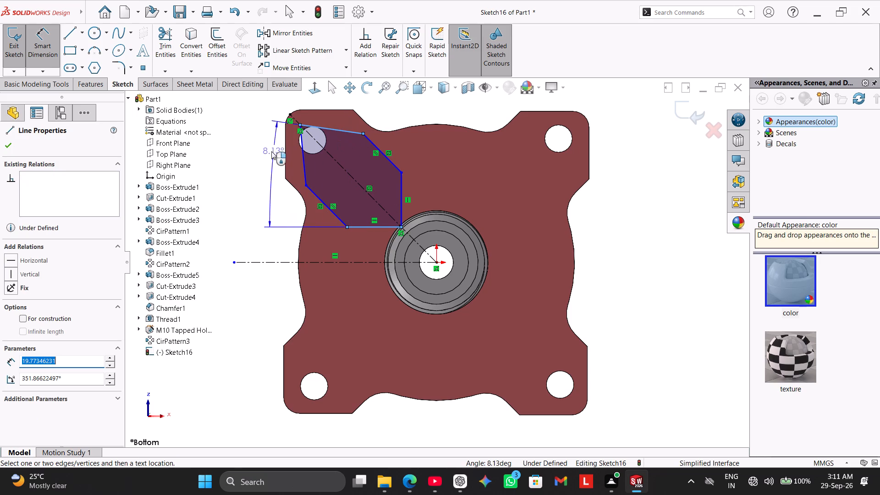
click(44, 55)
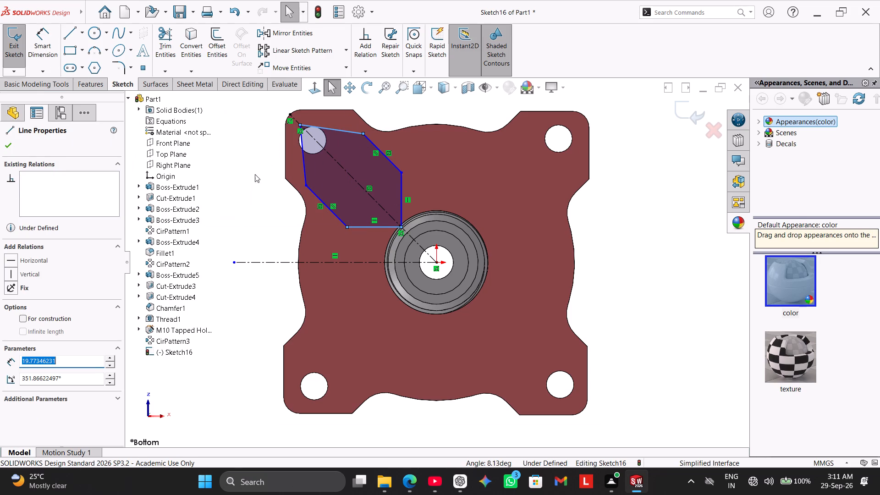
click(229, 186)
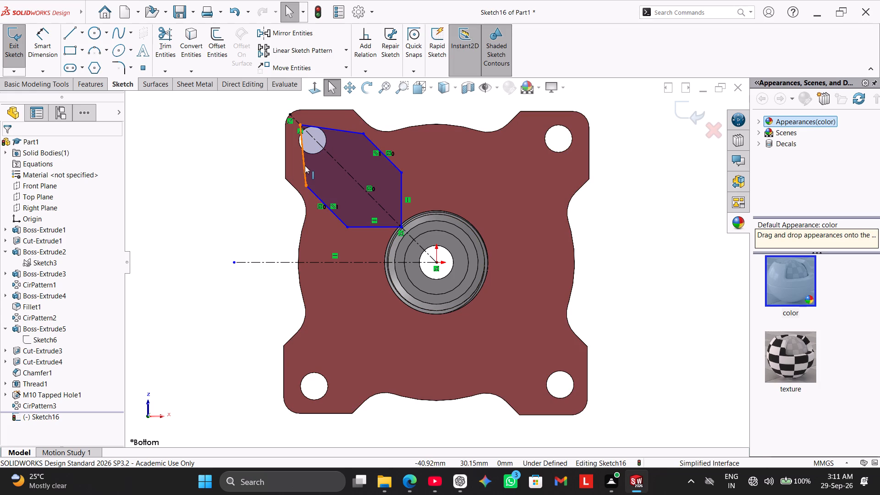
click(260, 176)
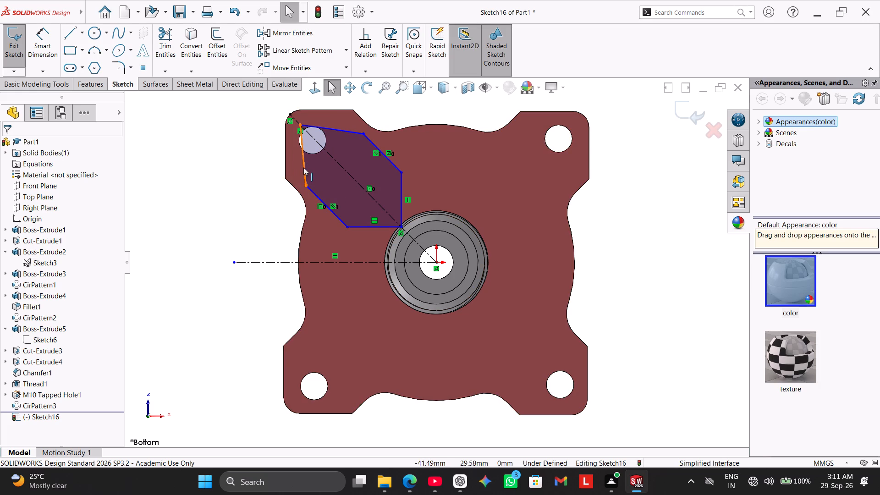
Make the profile's two outer sides, which meet near the lug hole, each parallel to the adjacent straight edge of the lug.
ctrl+click(303, 167)
ctrl+click(284, 161)
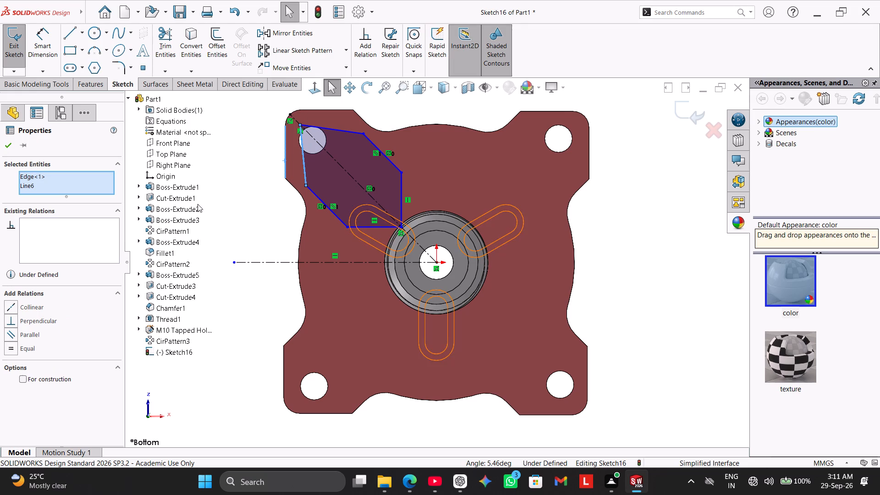
click(29, 335)
click(191, 190)
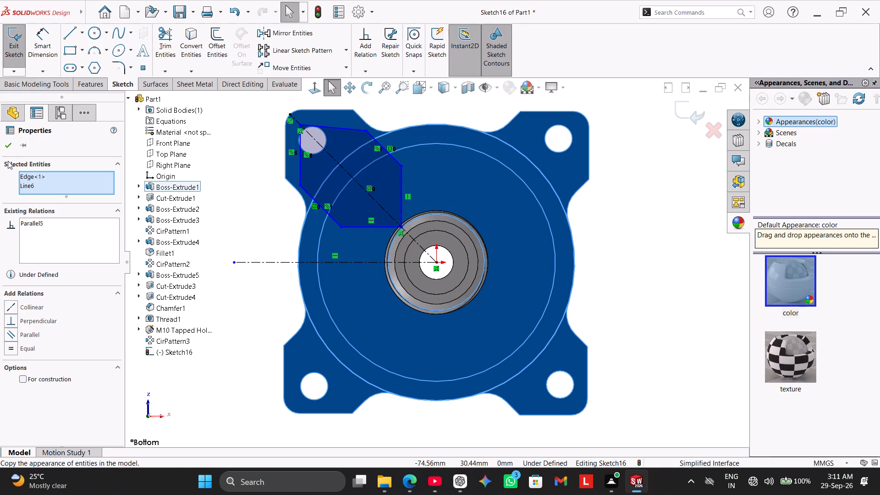
click(3, 145)
click(214, 203)
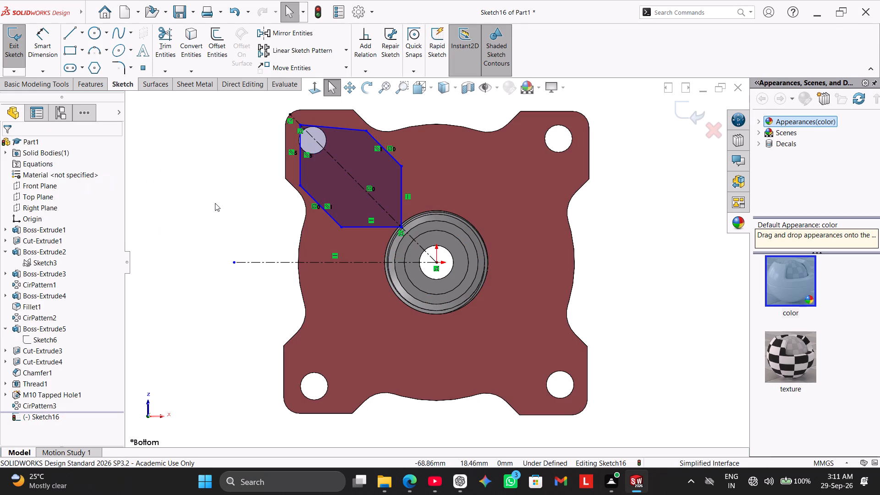
ctrl+click(330, 128)
ctrl+click(331, 109)
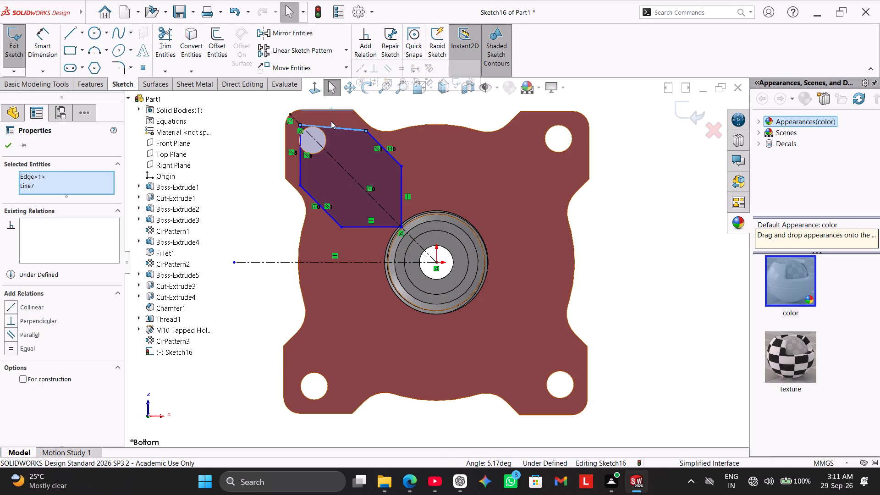
click(31, 333)
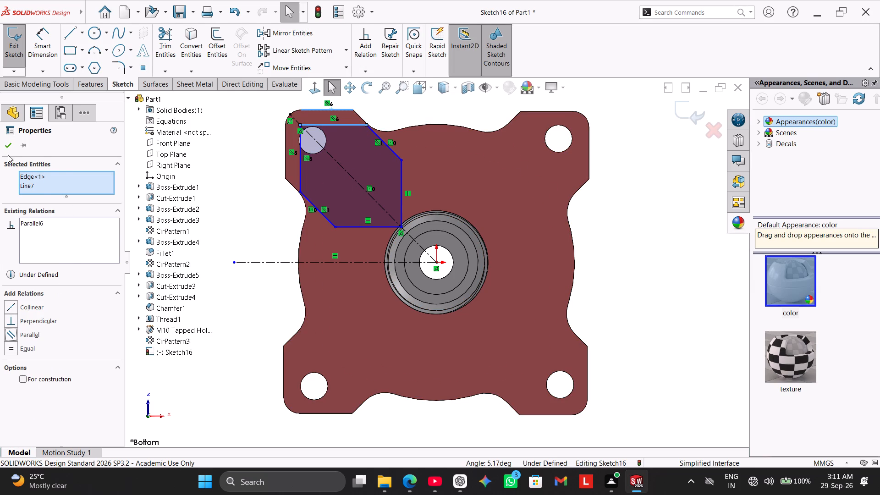
click(8, 144)
Dimension the distance between the profile's two horizontal sides as 30 mm and exit the sketch.
drag(45, 44, 47, 51)
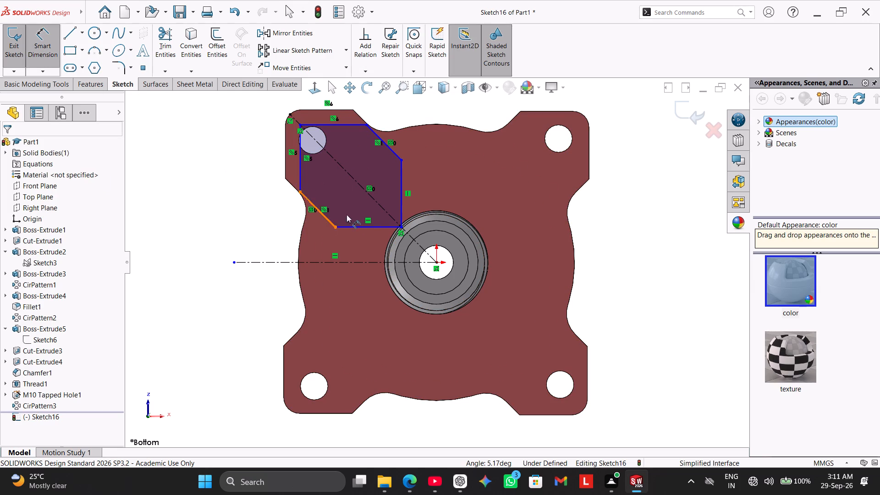
click(361, 228)
click(345, 123)
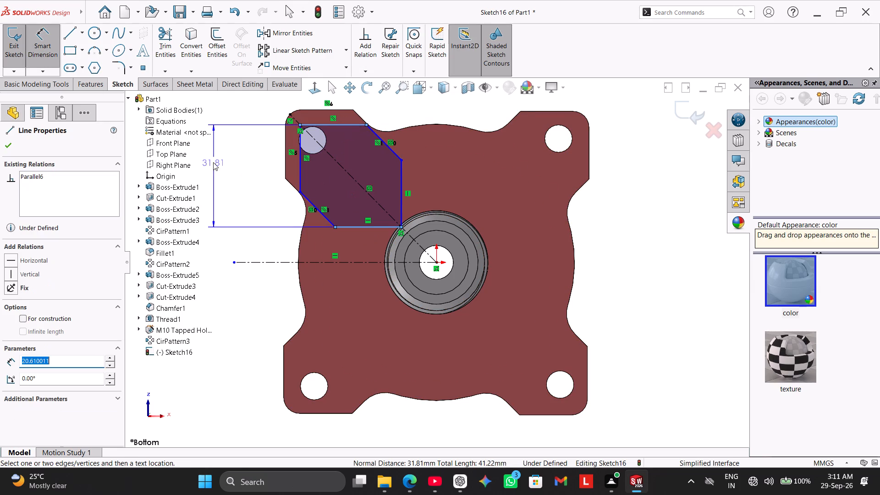
click(218, 169)
text(30)
key(Return)
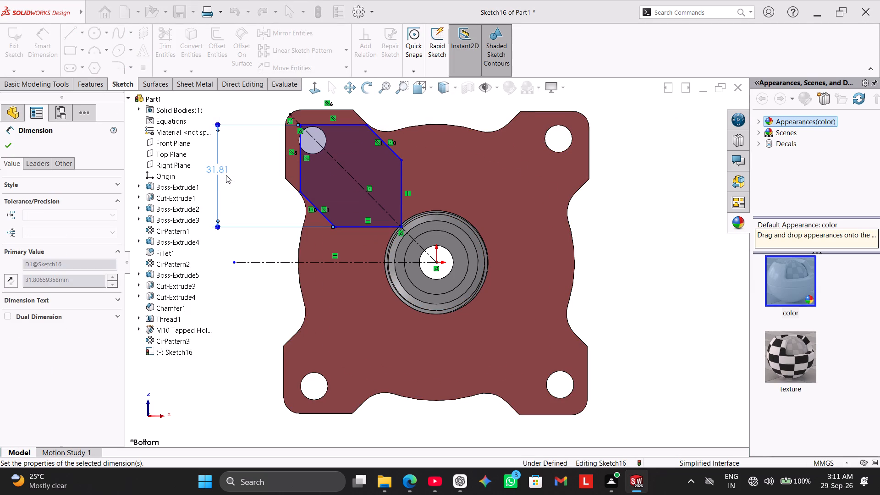
right_click(182, 295)
click(214, 326)
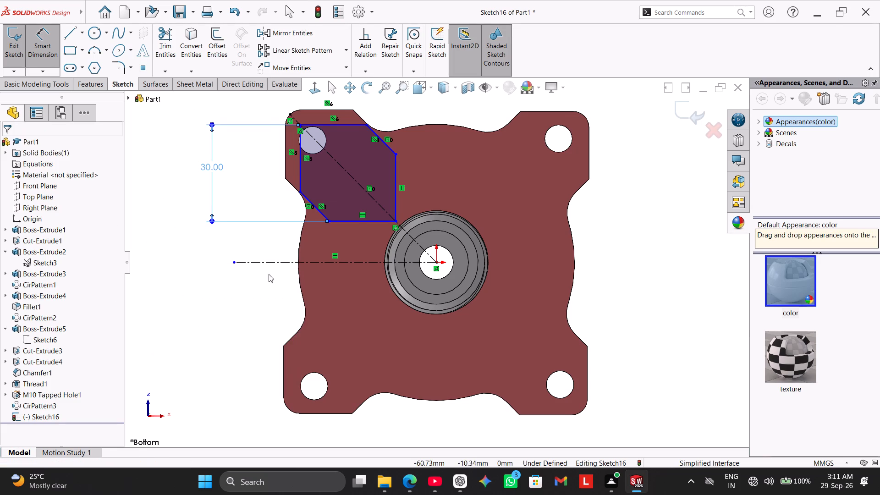
click(19, 36)
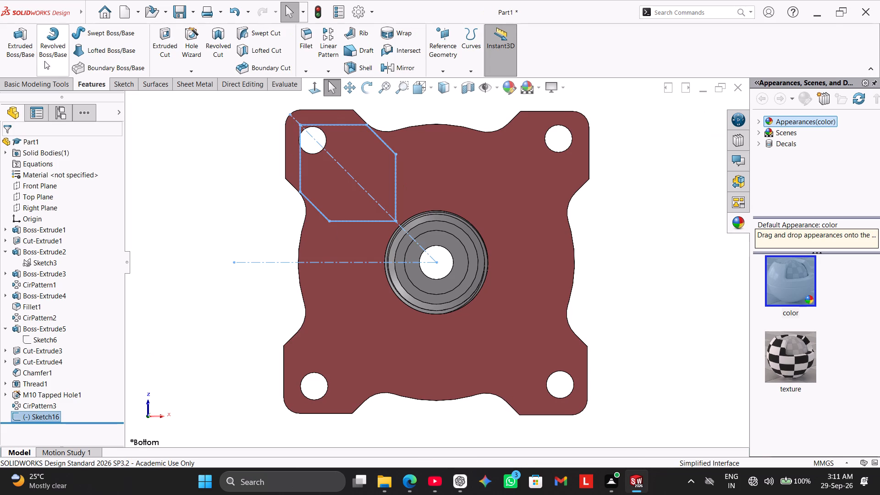
Reopen the profile sketch and add a 28 mm doubled-distance dimension from the inner horizontal side across the horizontal centerline.
double_click(317, 209)
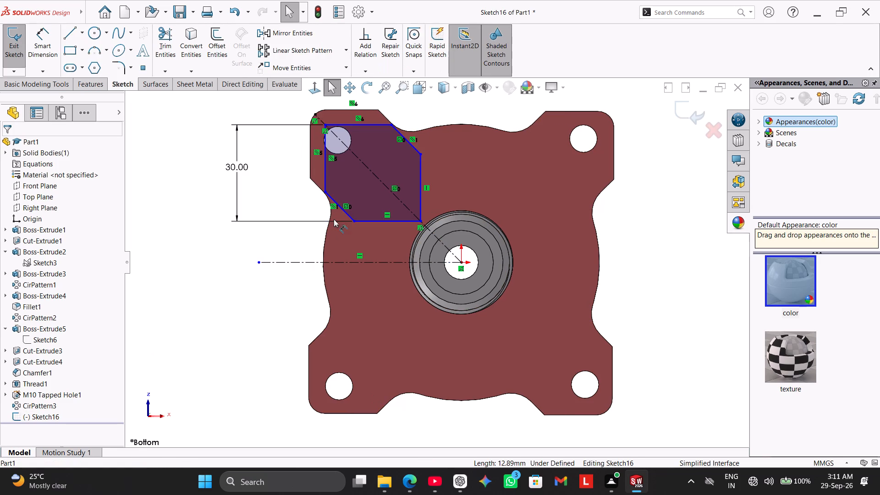
click(36, 42)
click(368, 223)
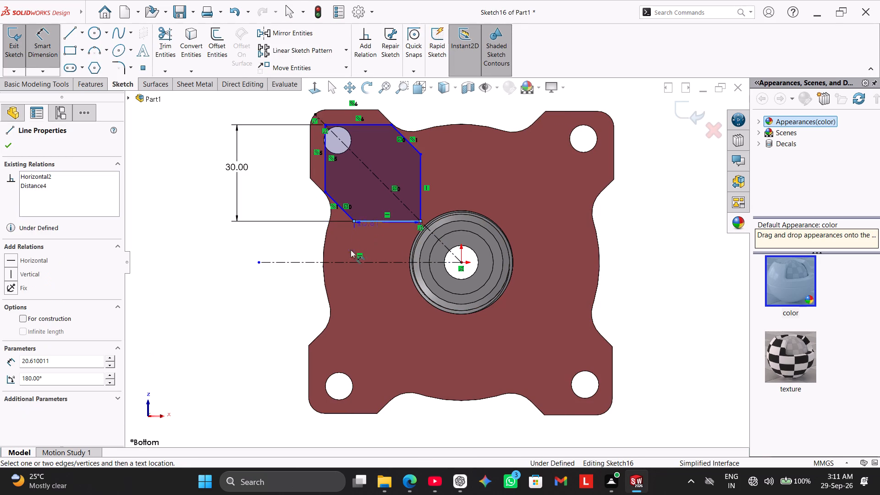
click(342, 260)
click(291, 304)
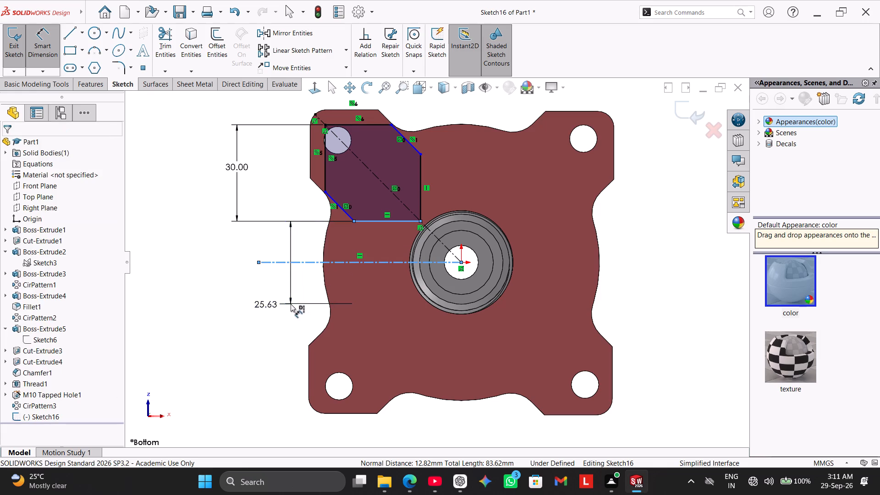
text(28)
key(Return)
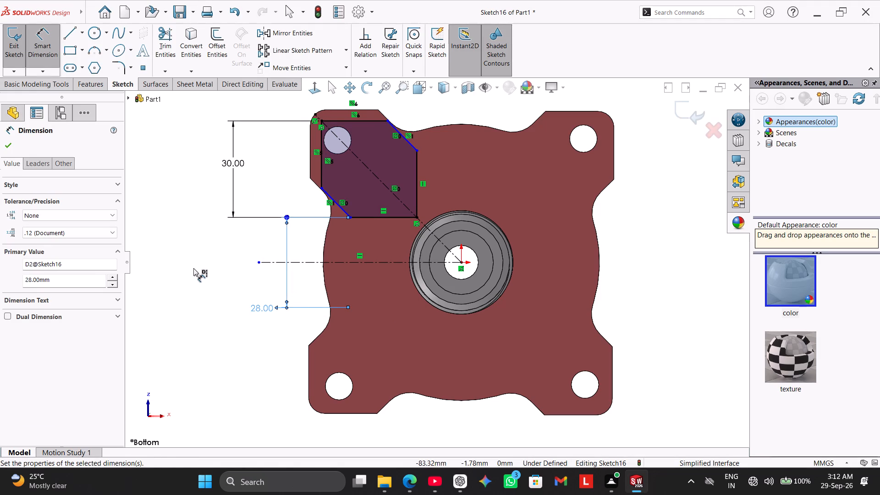
right_click(193, 268)
click(240, 297)
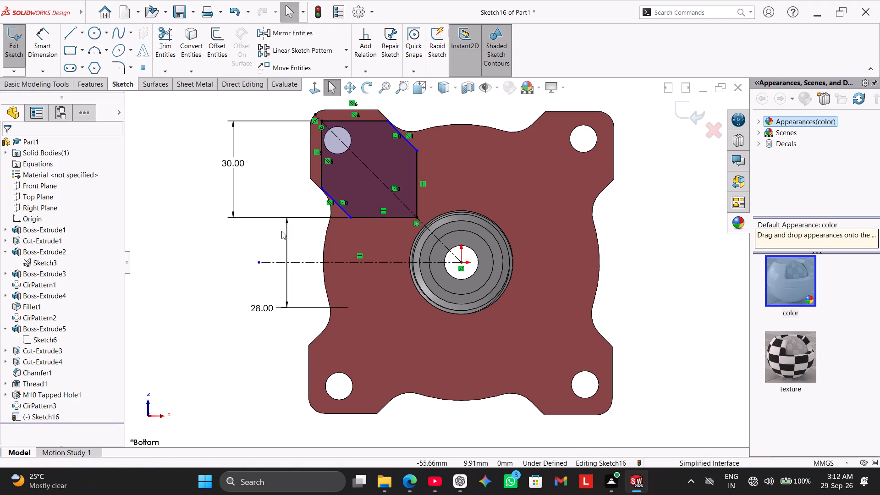
Dimension the distance between the profile's two parallel slanted sides as 25 mm.
click(49, 43)
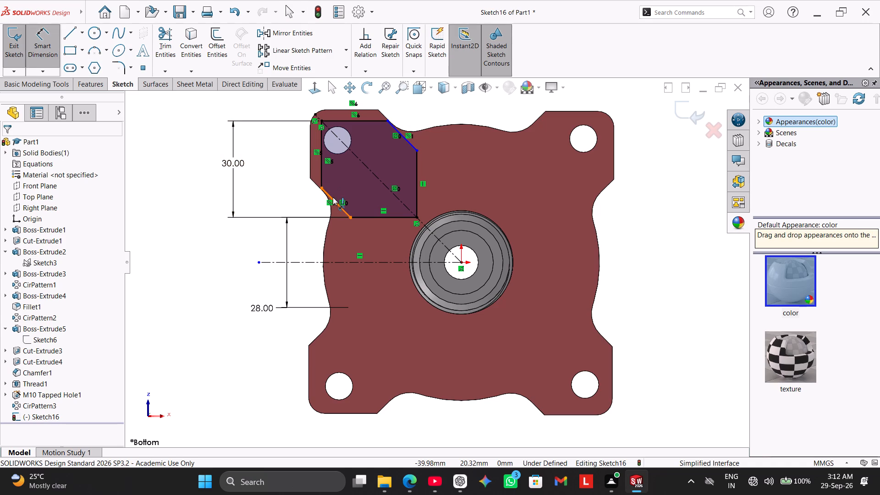
click(333, 197)
click(403, 138)
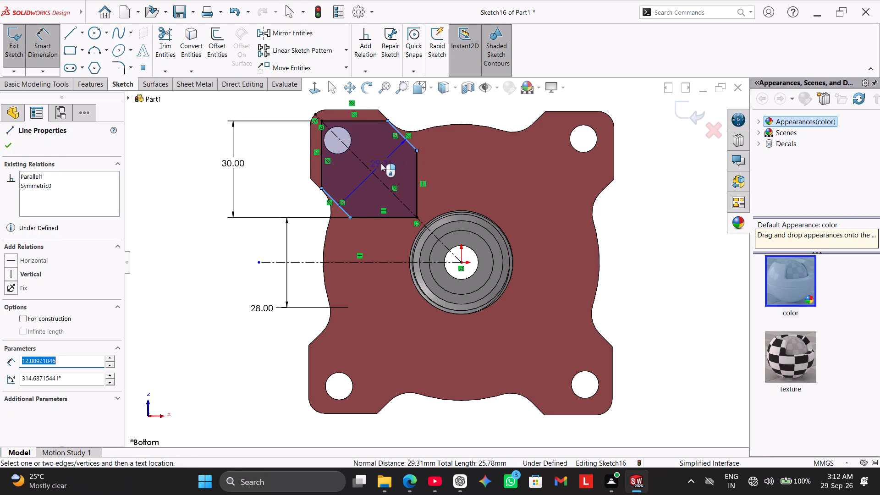
click(381, 163)
text(25)
key(Return)
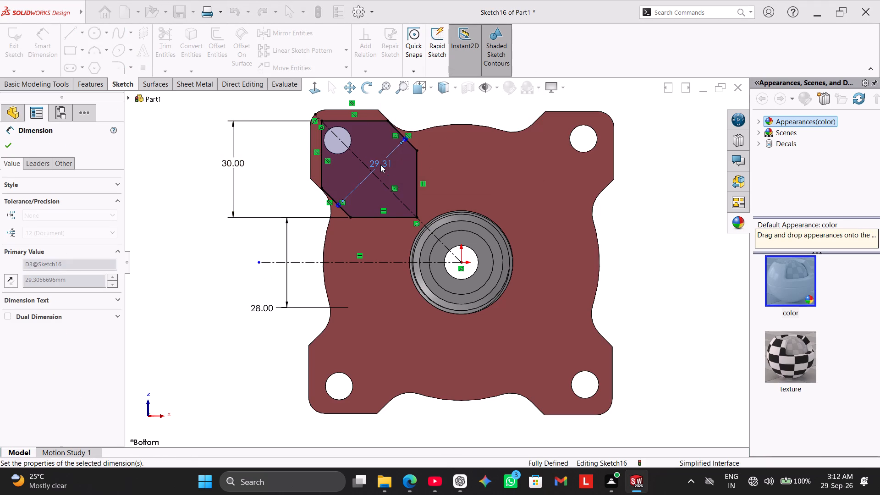
right_click(682, 198)
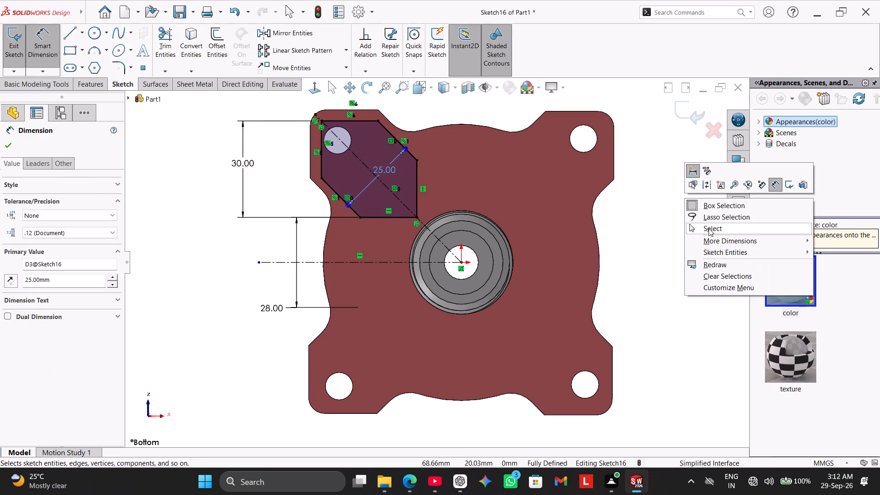
click(710, 228)
click(660, 208)
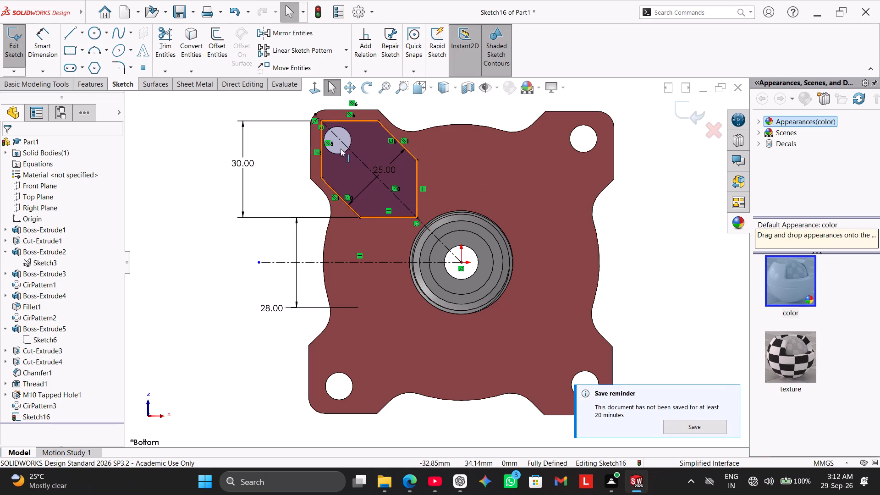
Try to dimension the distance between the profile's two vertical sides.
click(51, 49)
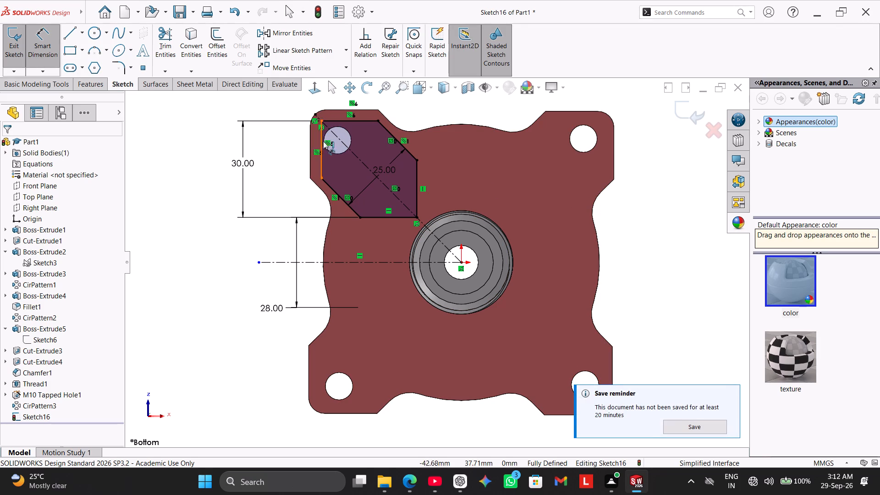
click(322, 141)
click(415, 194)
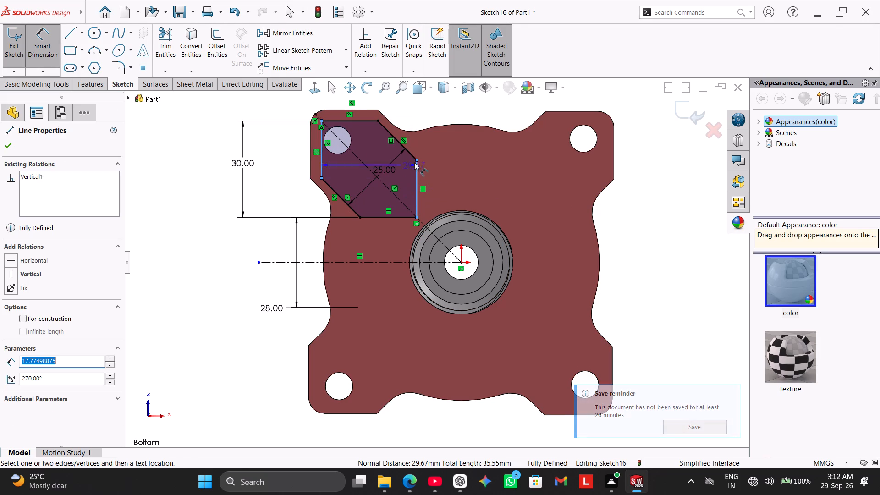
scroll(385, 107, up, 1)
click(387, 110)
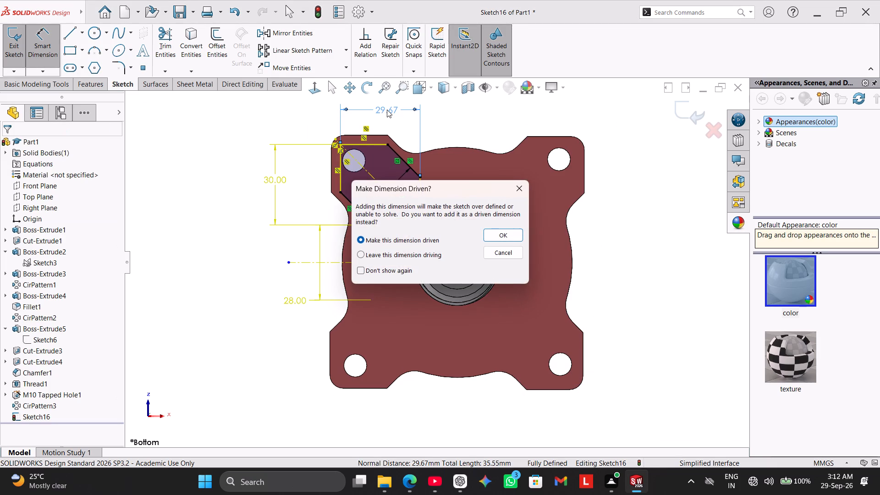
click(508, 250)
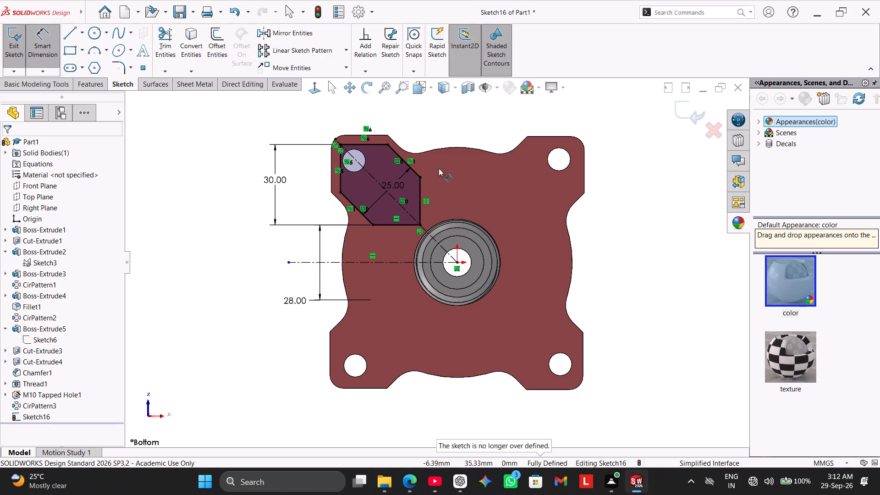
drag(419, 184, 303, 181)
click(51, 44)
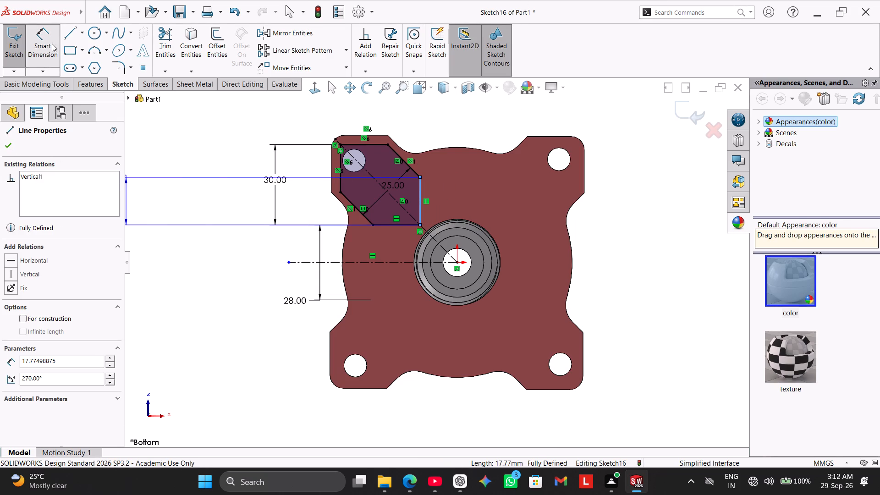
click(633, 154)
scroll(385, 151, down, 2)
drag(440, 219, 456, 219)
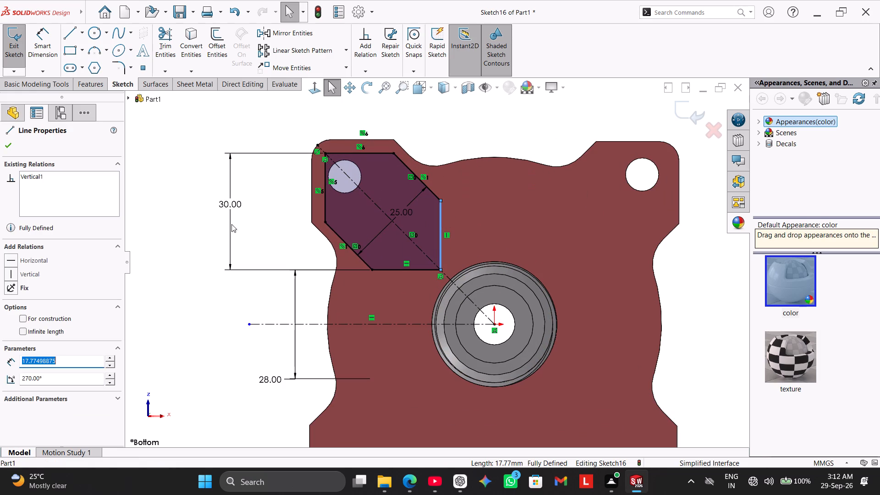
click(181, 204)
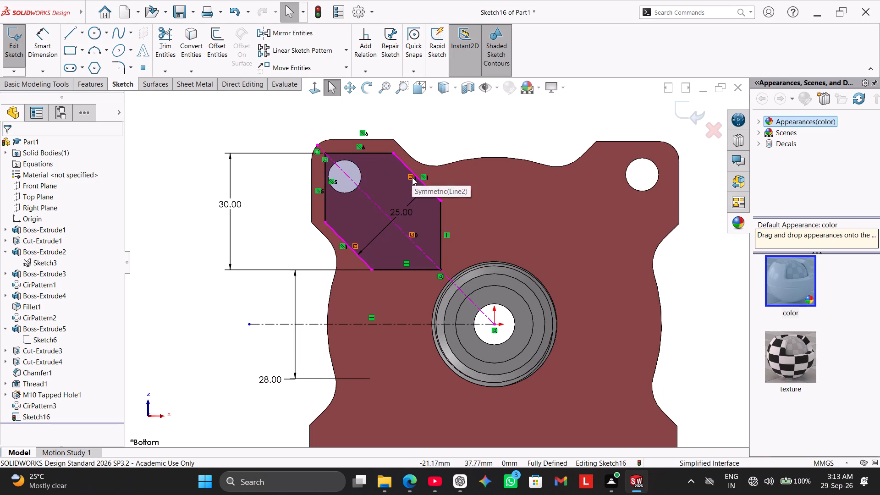
Delete the 25 mm dimension between the slanted sides and slightly shift the slanted side's end on the inner vertical side.
right_click(405, 213)
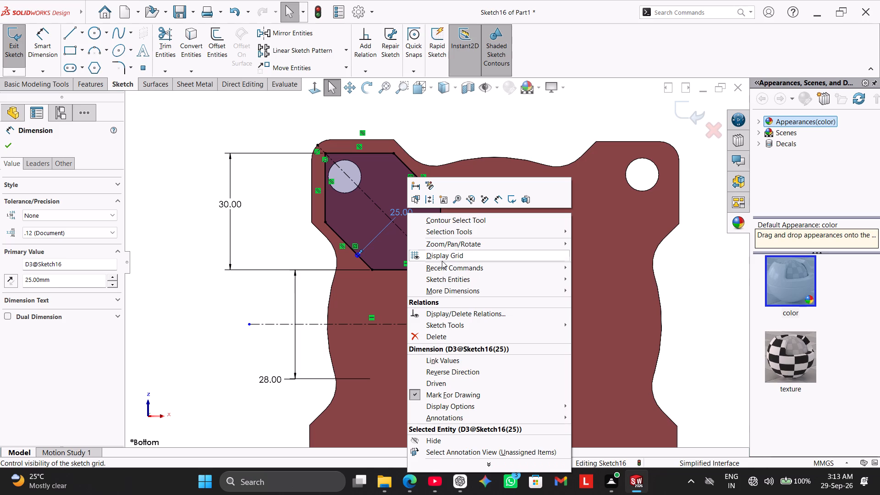
click(442, 335)
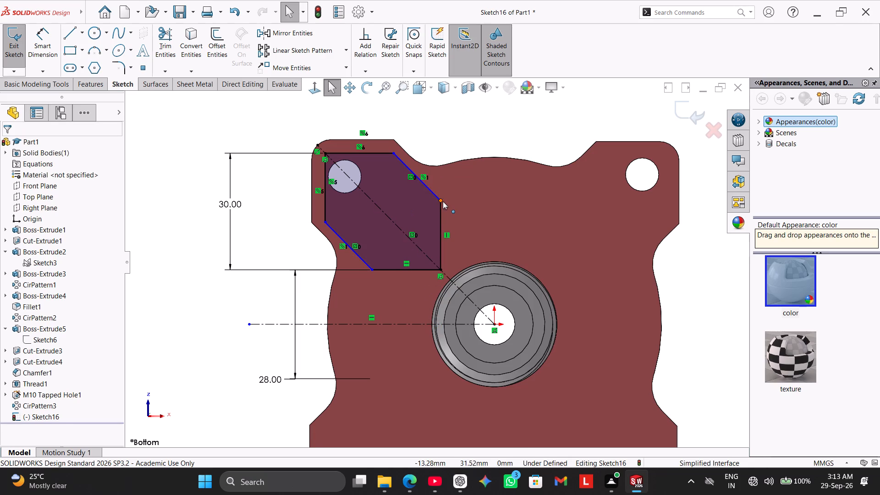
drag(441, 200, 432, 197)
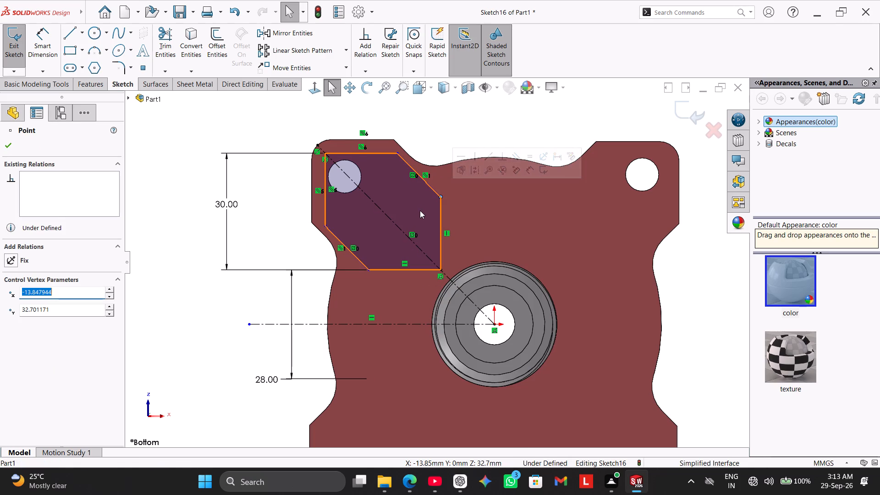
click(251, 117)
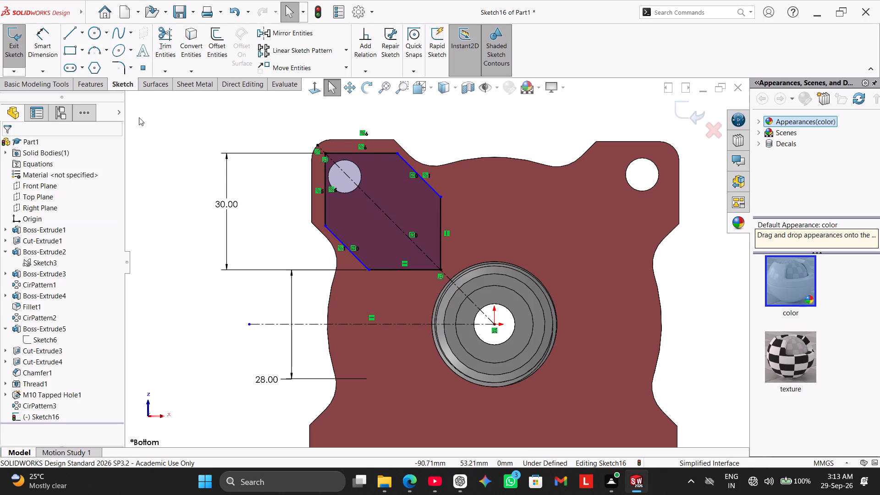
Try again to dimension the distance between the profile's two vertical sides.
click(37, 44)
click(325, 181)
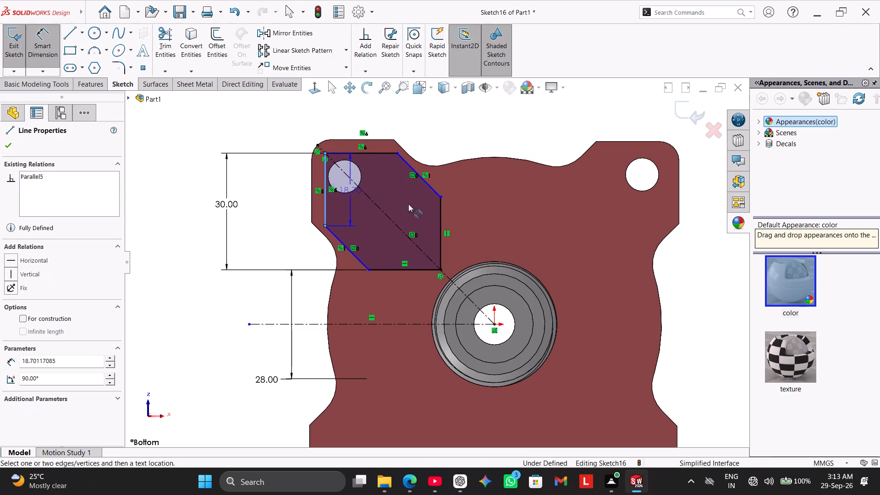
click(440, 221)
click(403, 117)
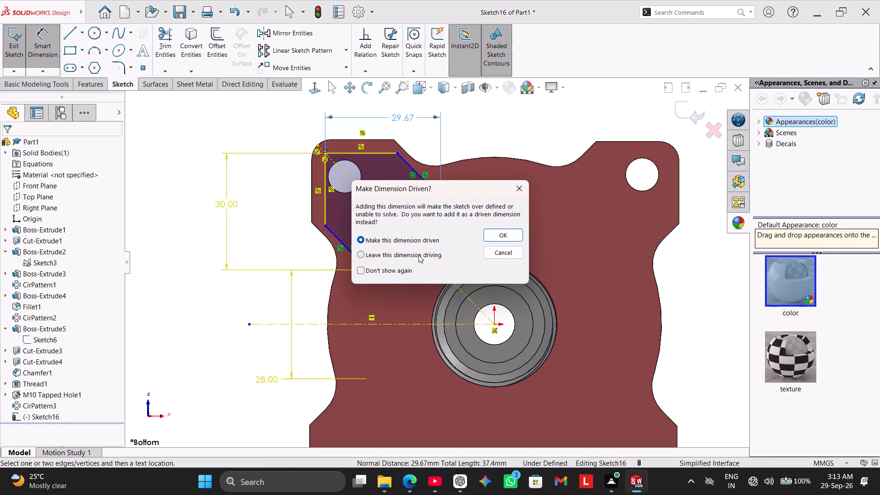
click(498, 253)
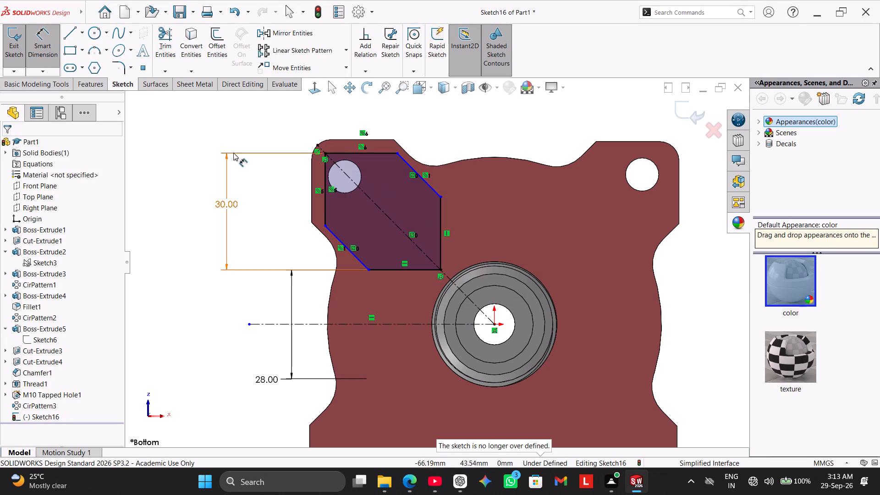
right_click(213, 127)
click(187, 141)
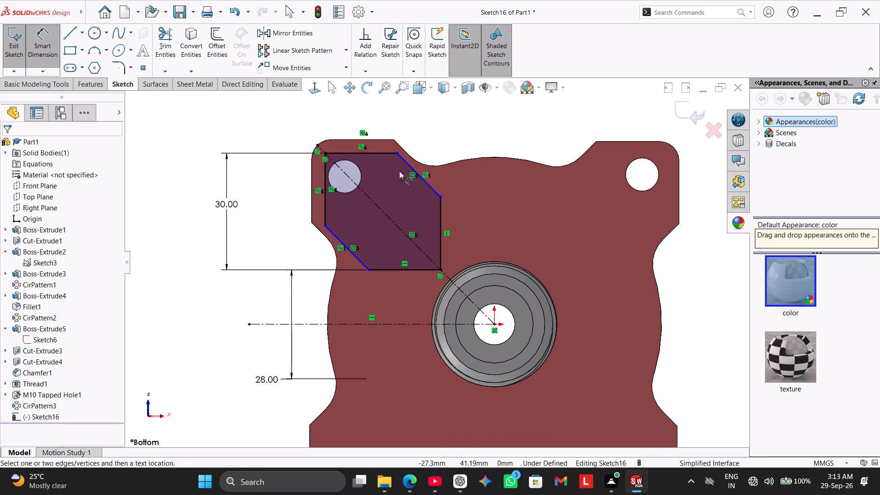
Delete the parallel relation between the profile's two slanted sides.
right_click(426, 173)
right_click(426, 174)
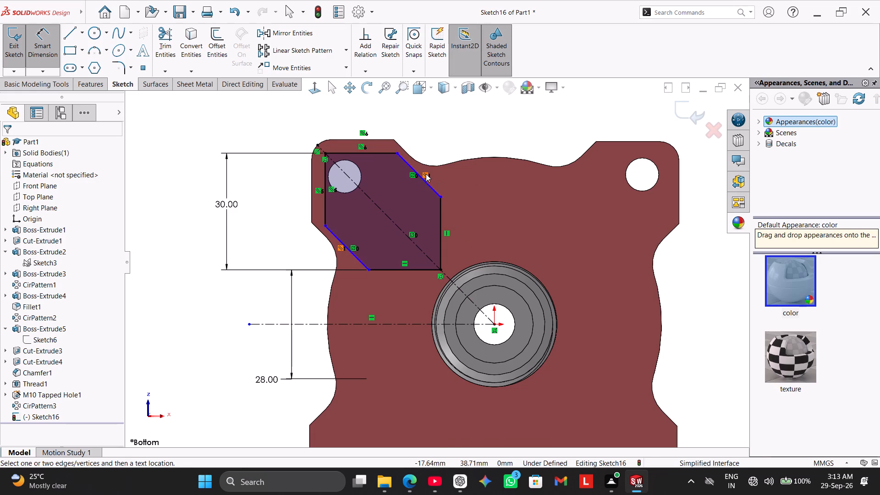
click(264, 233)
right_click(266, 233)
click(288, 263)
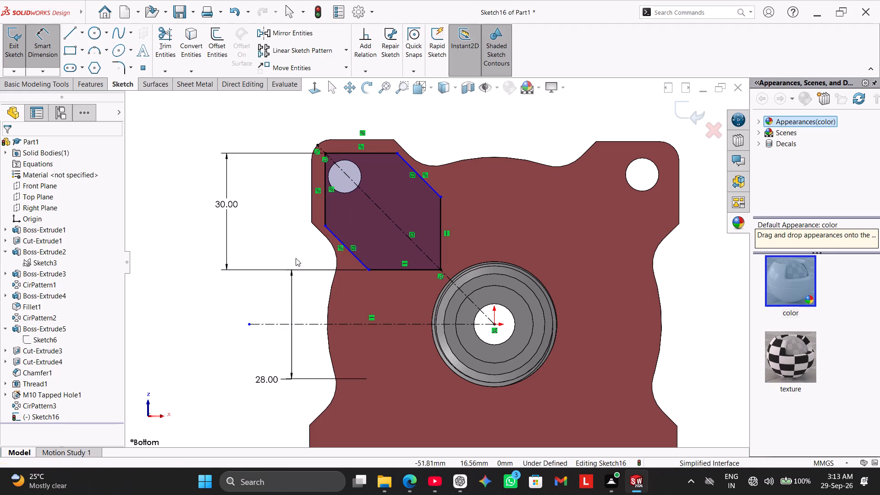
right_click(340, 247)
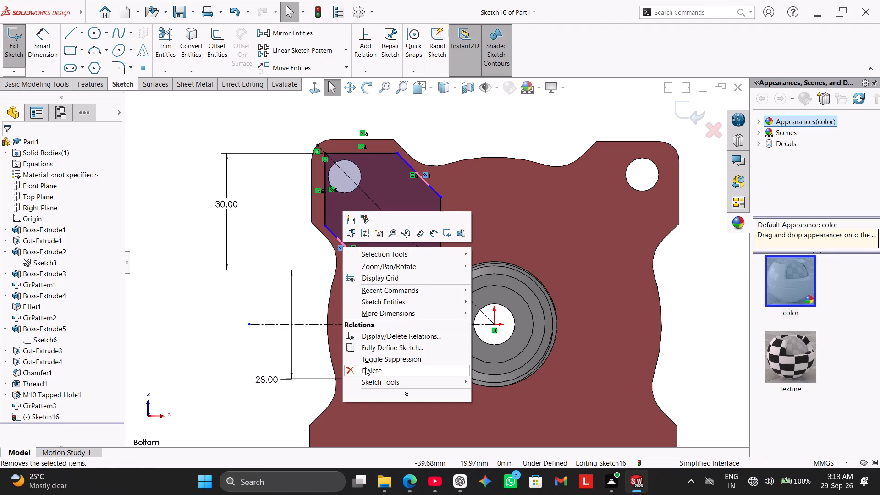
click(365, 367)
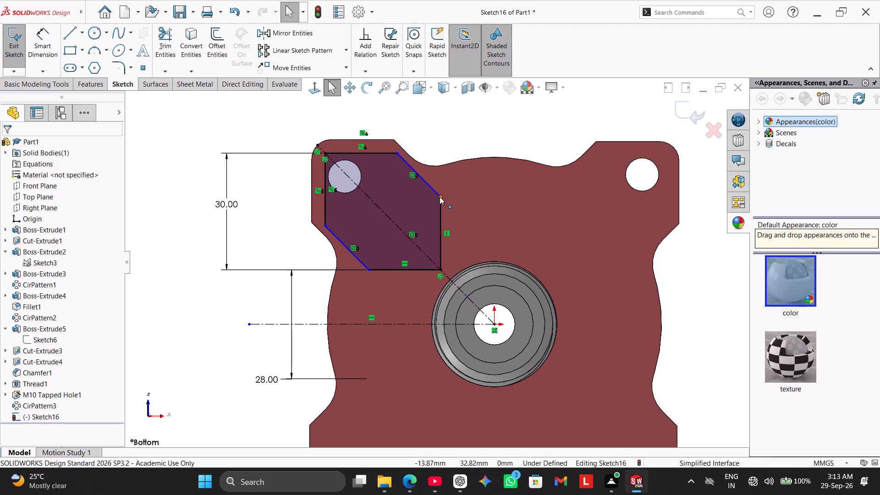
Reshape the slanted sides by moving the corner where one meets the inner vertical side closer to the horizontal centerline.
drag(440, 197, 430, 186)
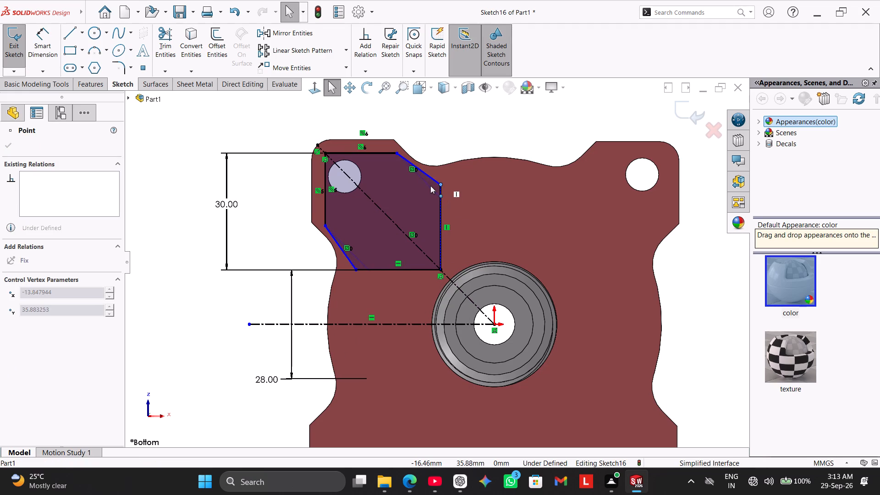
drag(430, 186, 427, 216)
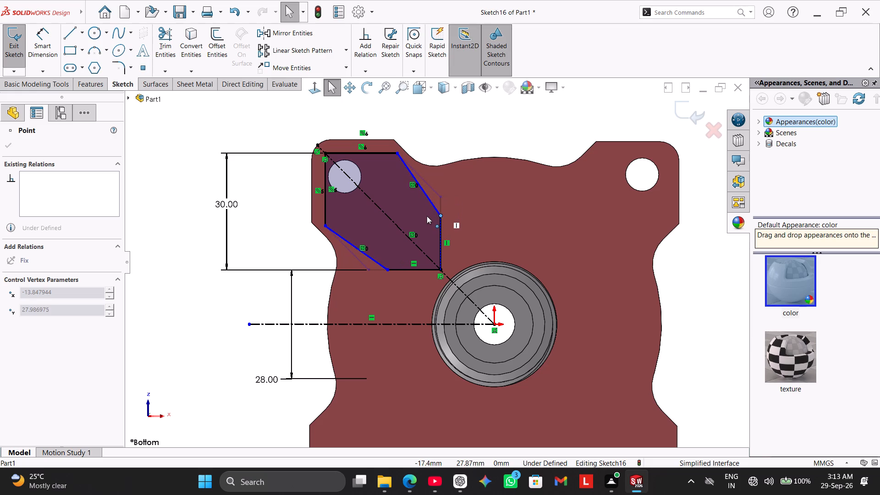
drag(427, 216, 428, 208)
click(230, 221)
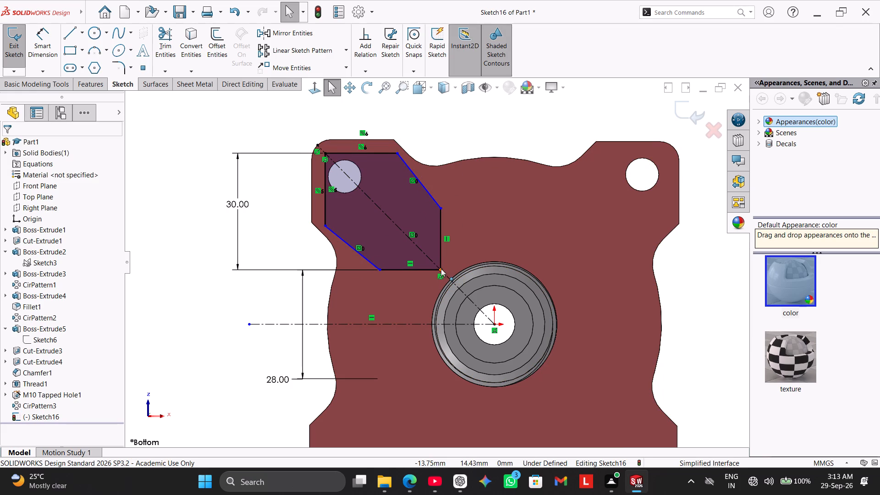
Try moving the profile's inner corner, and delete the slanted sides' symmetric relation about the diagonal centerline.
drag(441, 269, 434, 252)
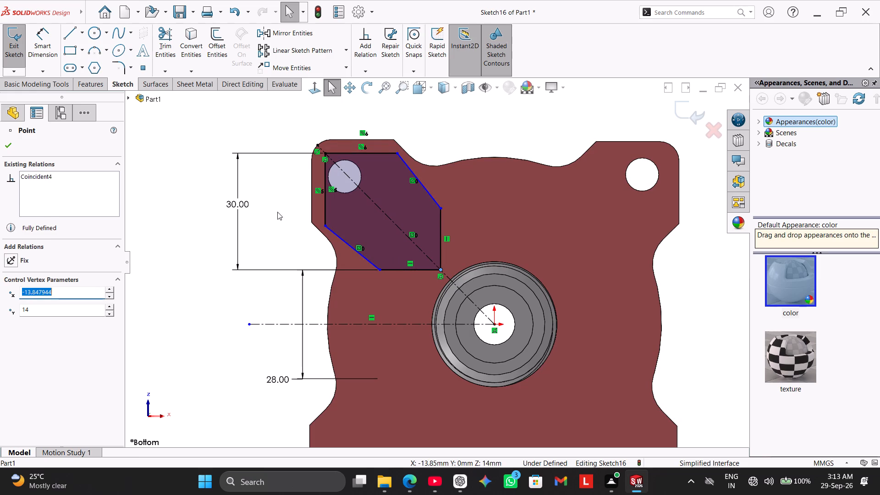
click(272, 209)
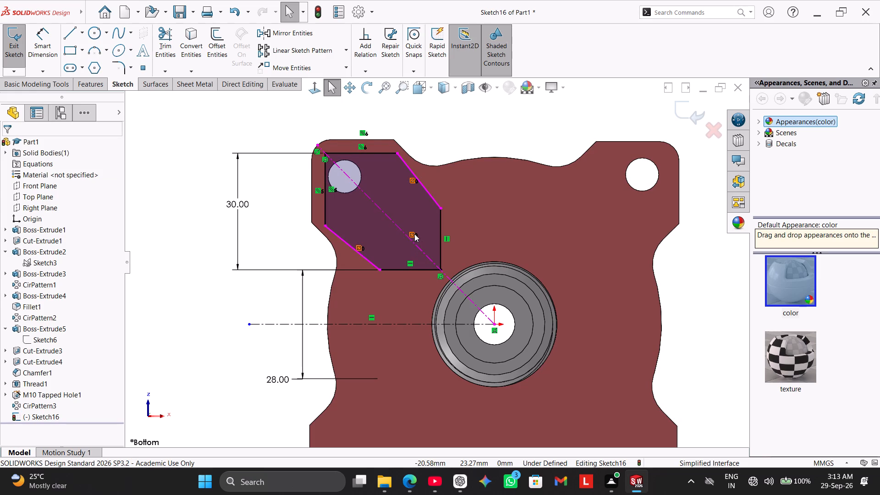
right_click(414, 233)
click(445, 358)
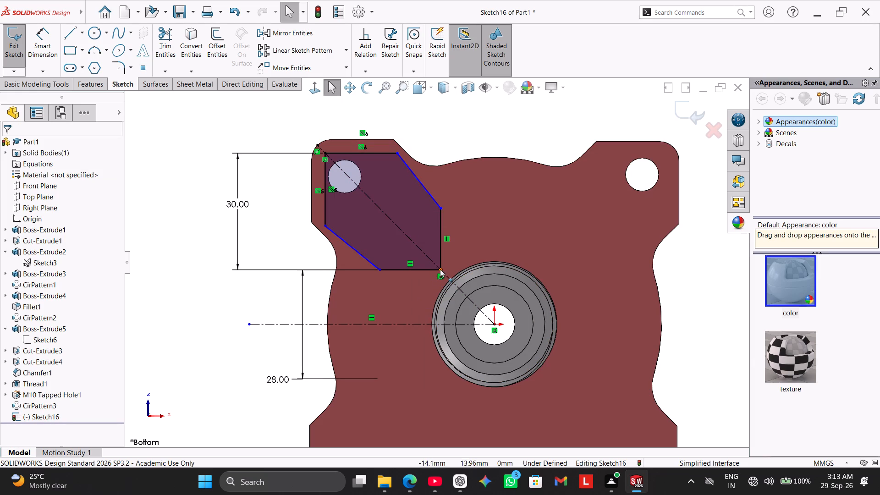
Delete the inner corner's coincident relation with the diagonal centerline and move the corner horizontally to about X -17 mm.
drag(440, 269, 431, 251)
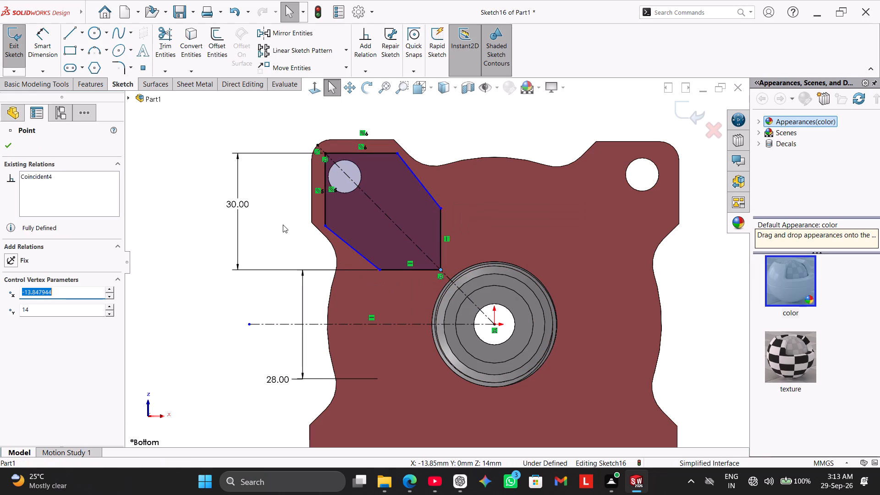
right_click(439, 276)
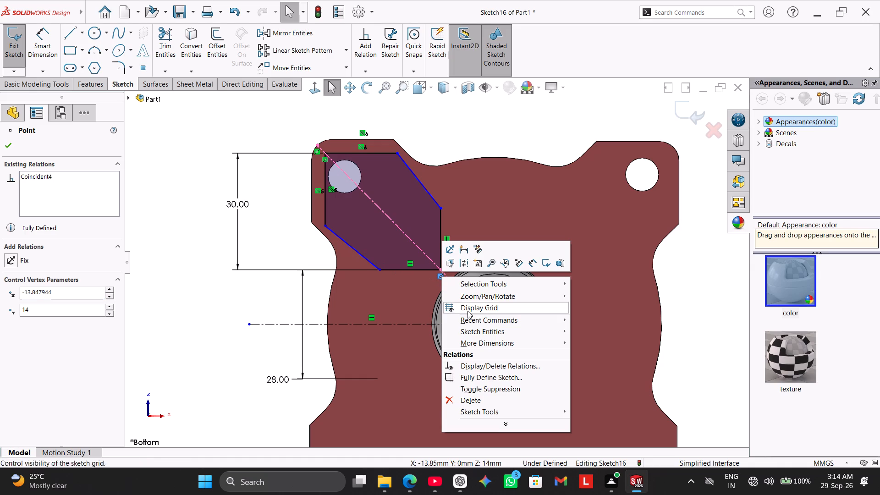
click(473, 397)
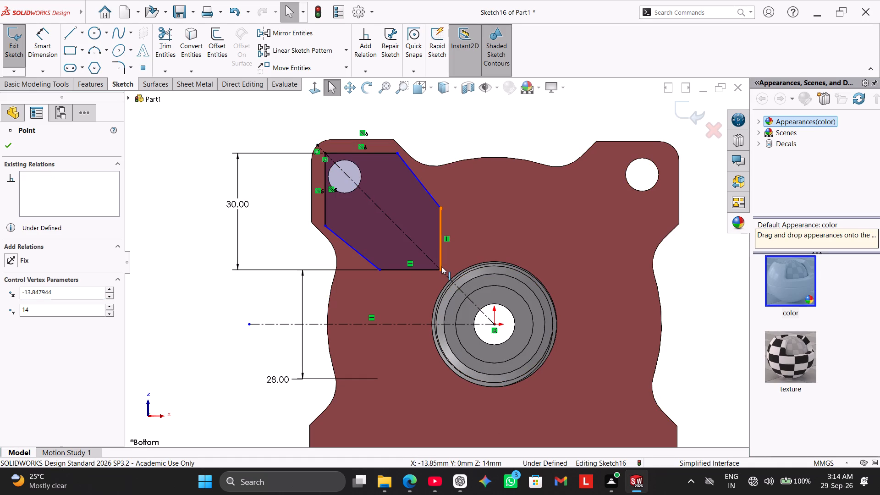
drag(440, 269, 433, 258)
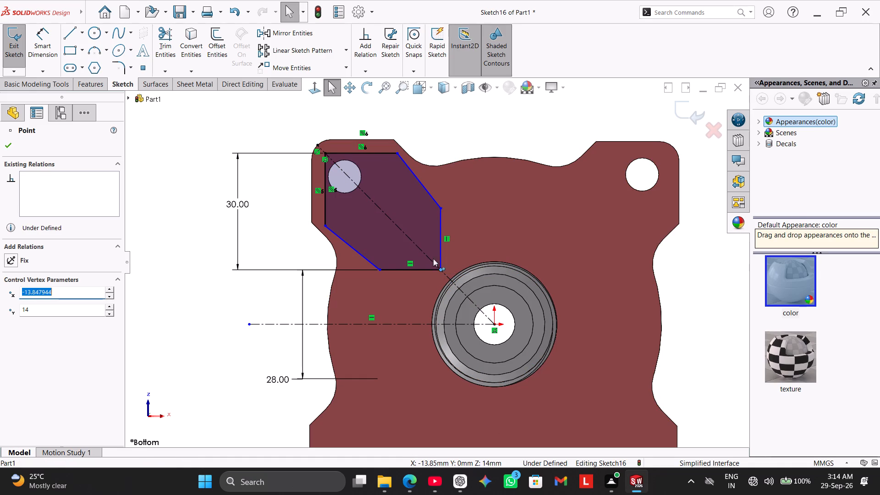
drag(433, 258, 428, 251)
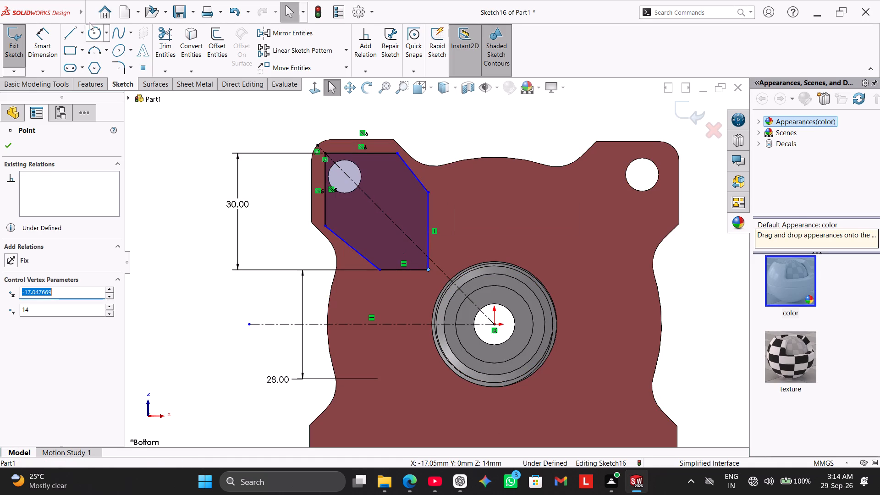
Dimension the distance between the profile's two vertical sides as 30 mm.
click(43, 43)
click(325, 181)
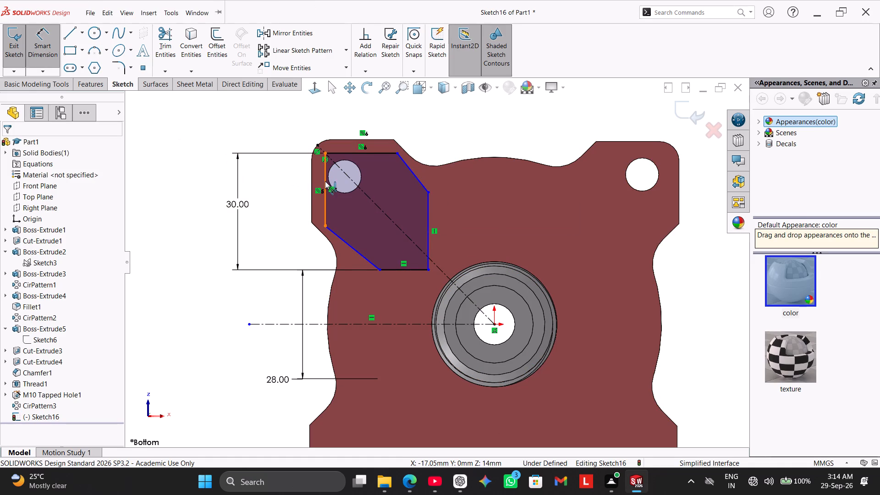
click(426, 215)
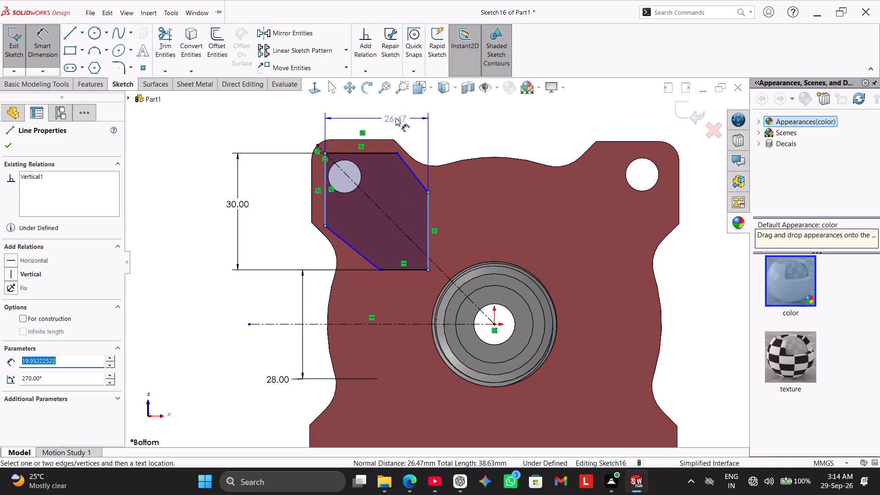
click(395, 116)
text(30)
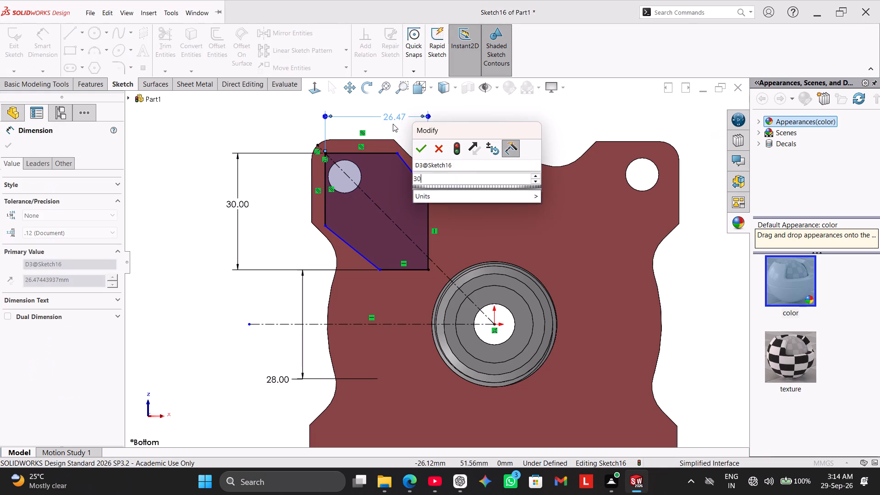
key(Return)
right_click(539, 126)
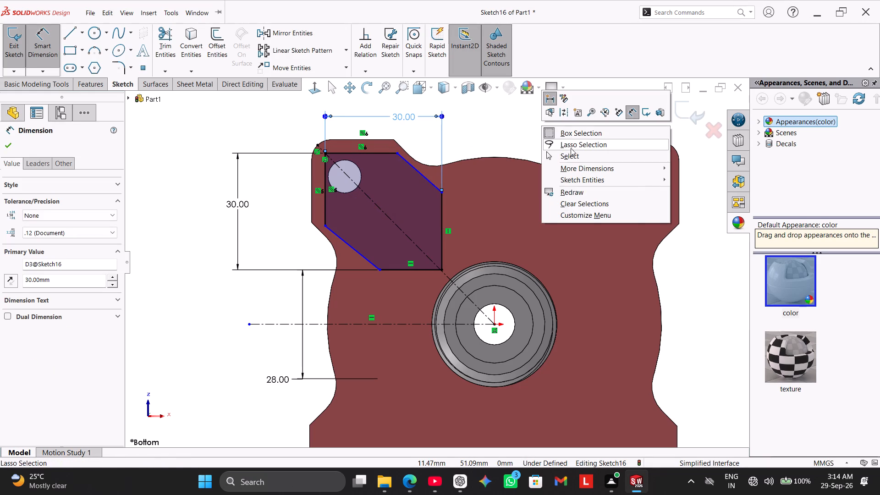
click(572, 154)
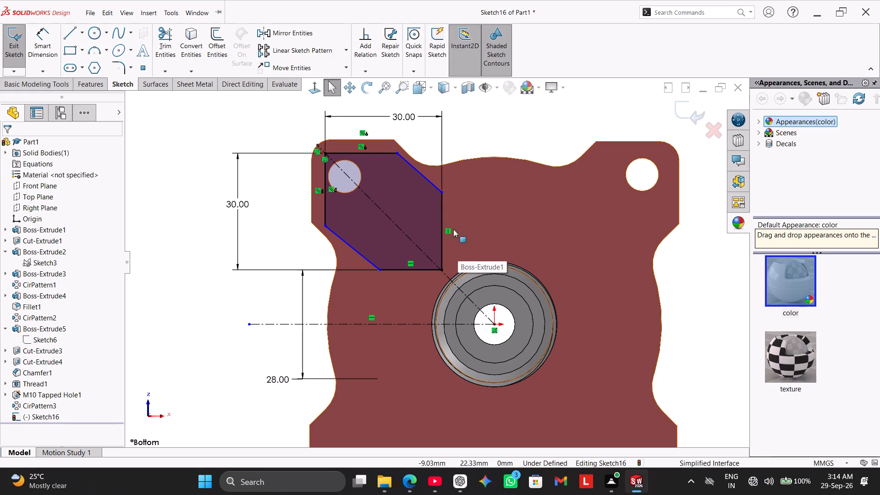
Make the profile's two slanted sides symmetric about the diagonal centerline.
click(199, 133)
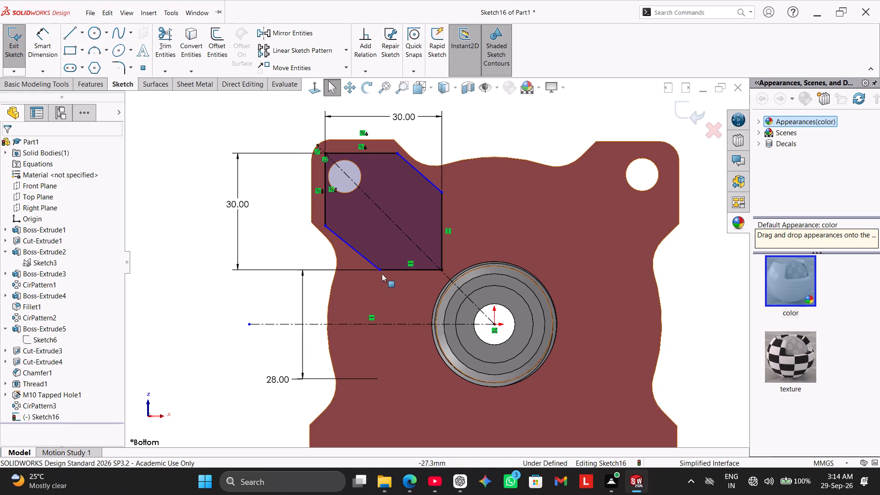
ctrl+click(349, 246)
ctrl+click(418, 172)
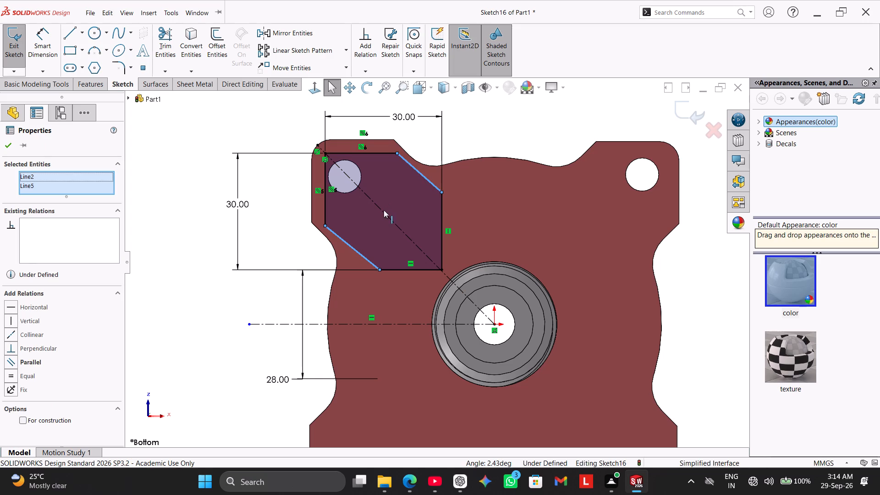
ctrl+click(384, 210)
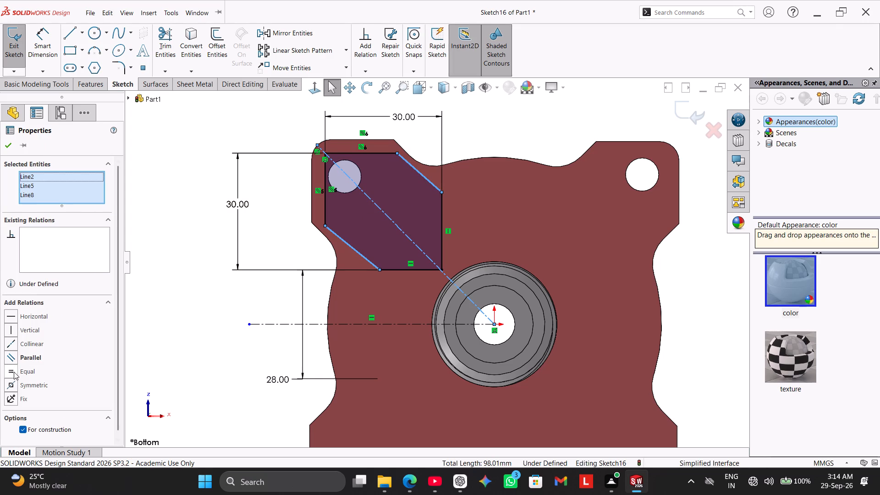
click(25, 384)
click(129, 335)
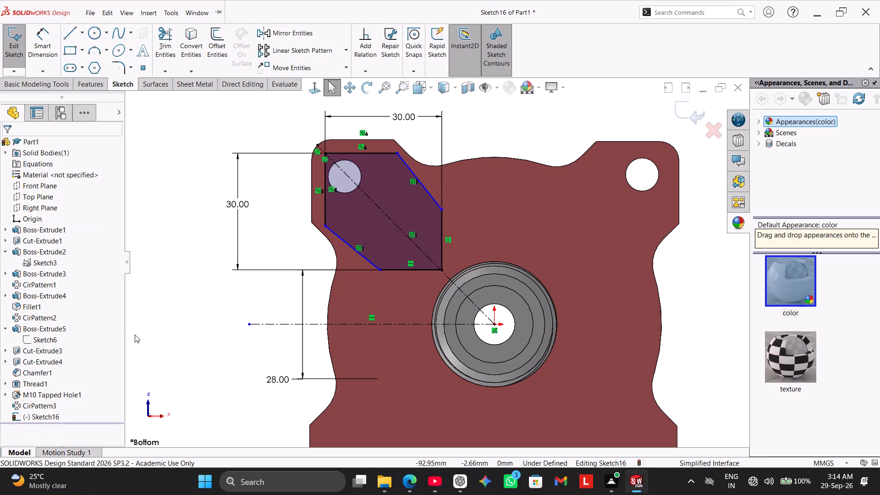
Make the outer slanted side near the plate's side edge parallel to the diagonal centerline.
ctrl+click(346, 242)
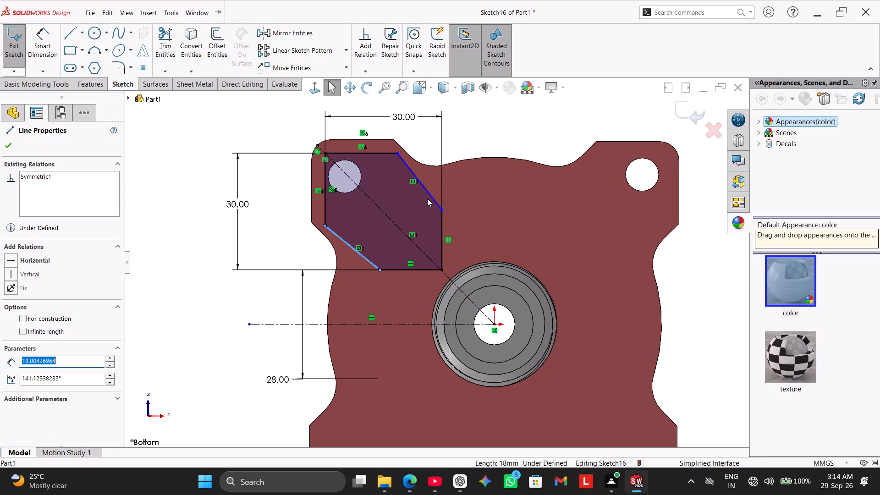
ctrl+click(385, 212)
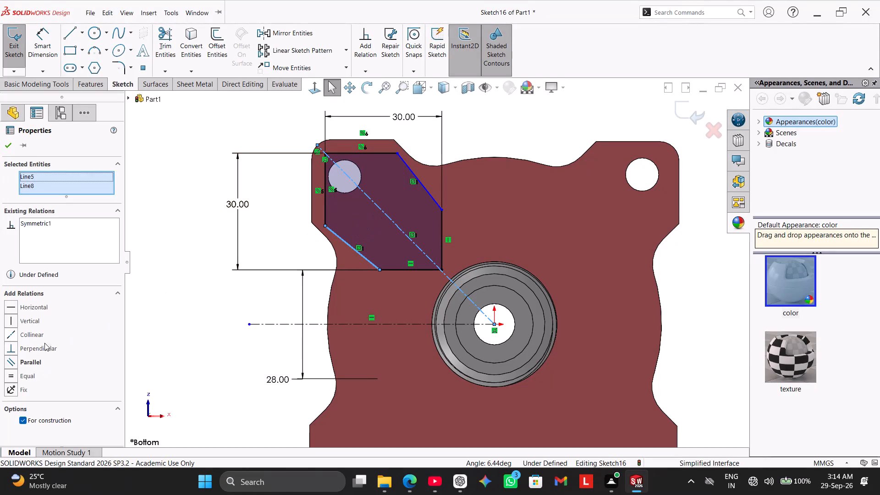
click(28, 362)
click(148, 343)
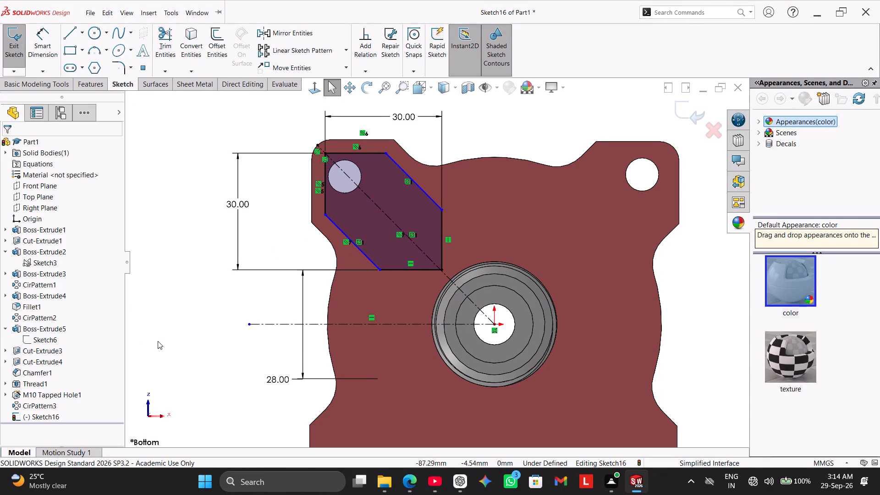
click(188, 215)
right_click(185, 209)
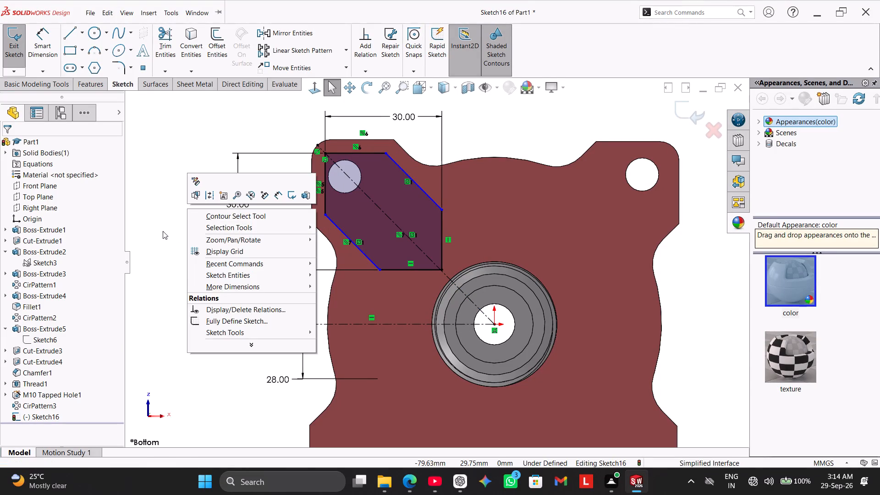
click(163, 231)
click(163, 231)
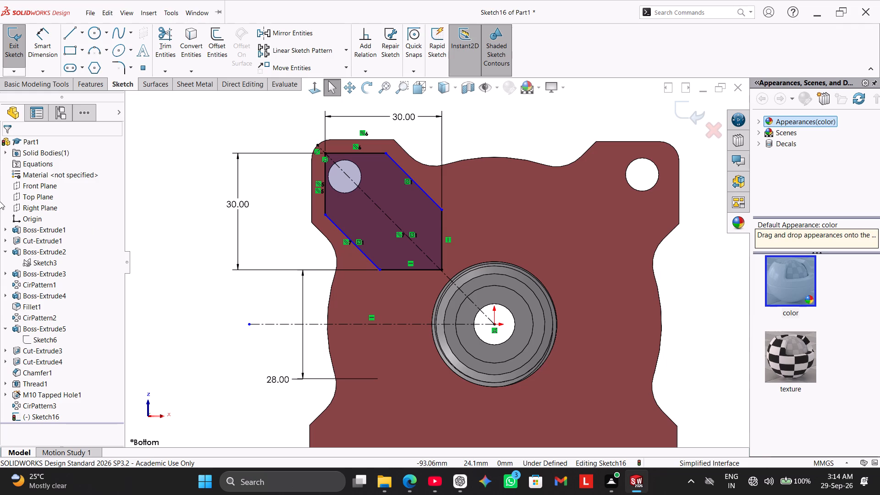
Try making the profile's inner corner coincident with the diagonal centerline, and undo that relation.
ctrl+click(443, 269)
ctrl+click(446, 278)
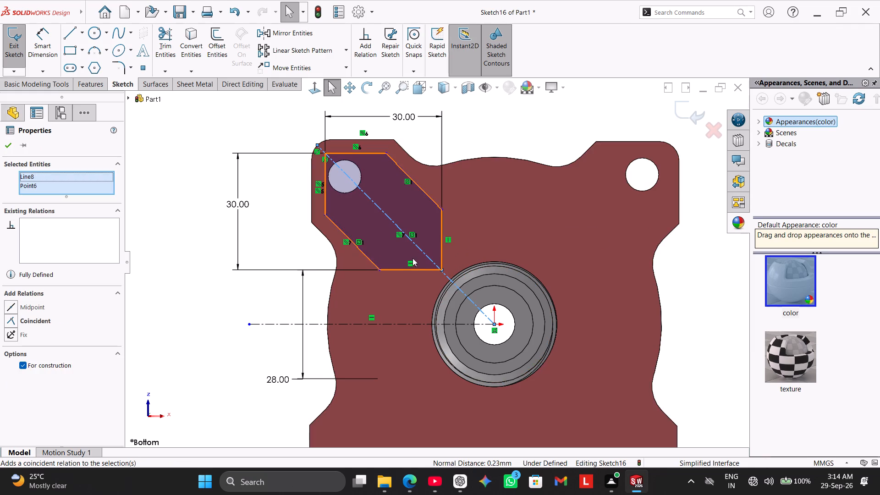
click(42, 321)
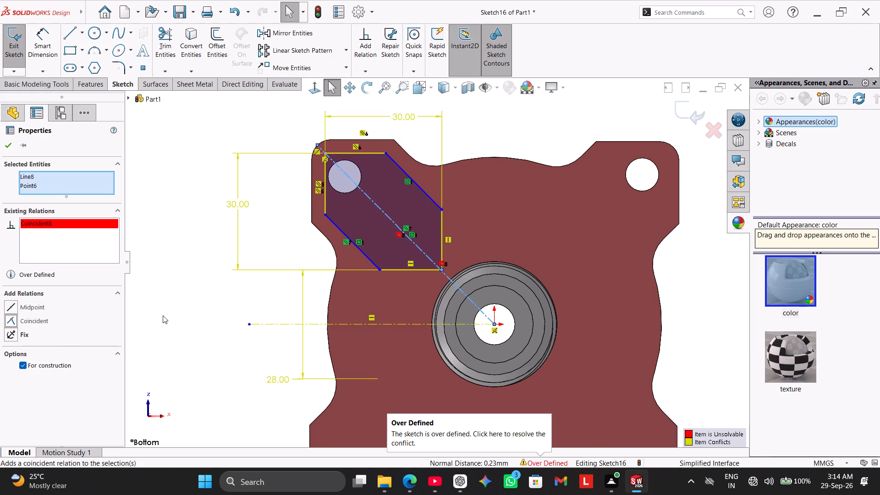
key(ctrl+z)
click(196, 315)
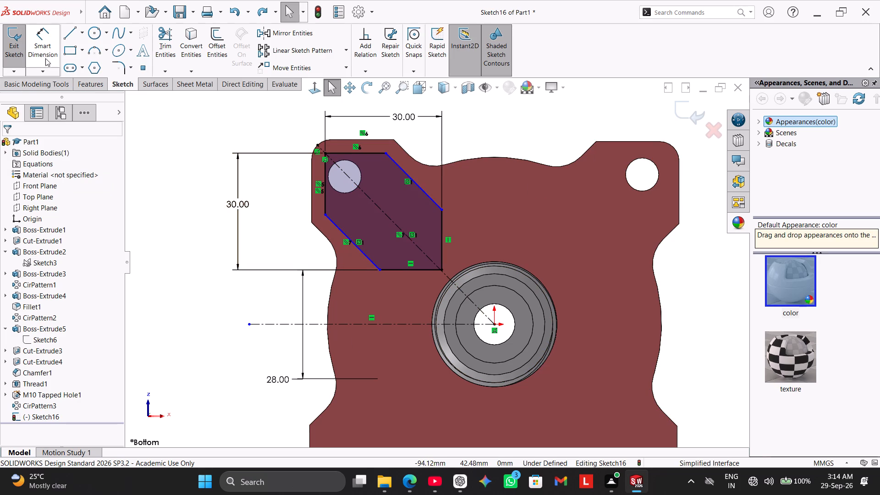
Dimension the distance between the profile's two slanted sides as 25 mm.
drag(43, 51, 51, 54)
click(339, 228)
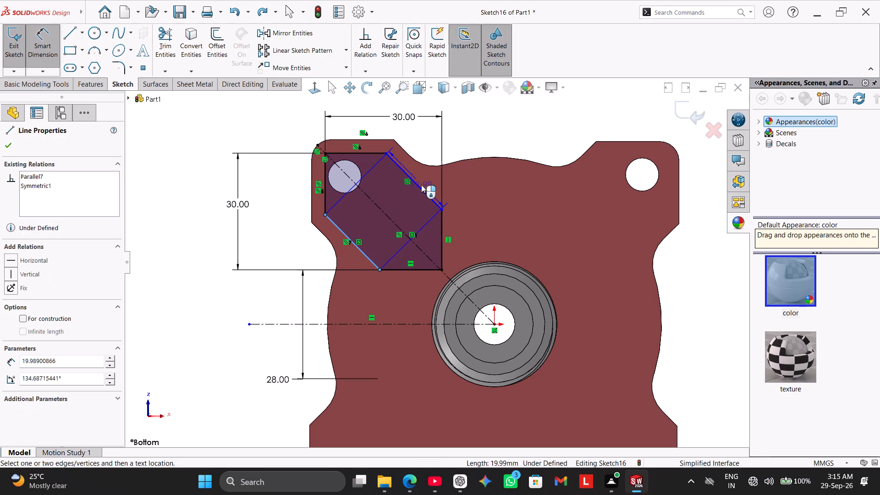
click(421, 187)
click(387, 211)
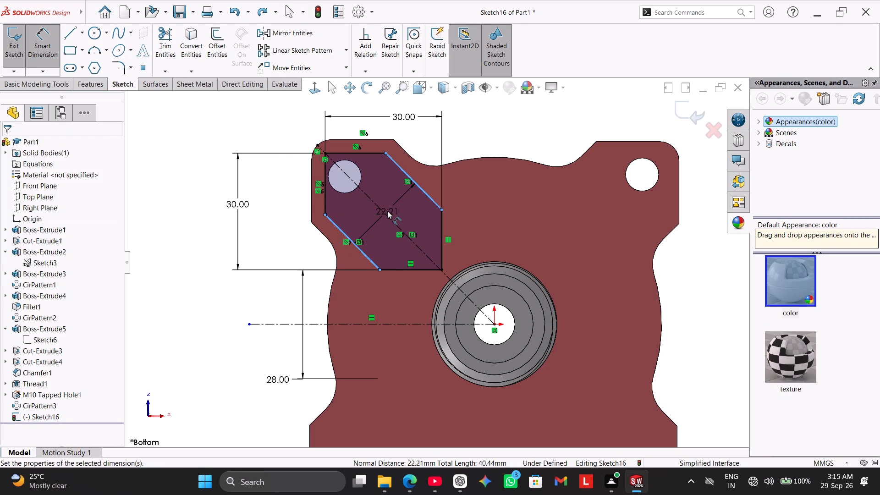
text(25)
key(Return)
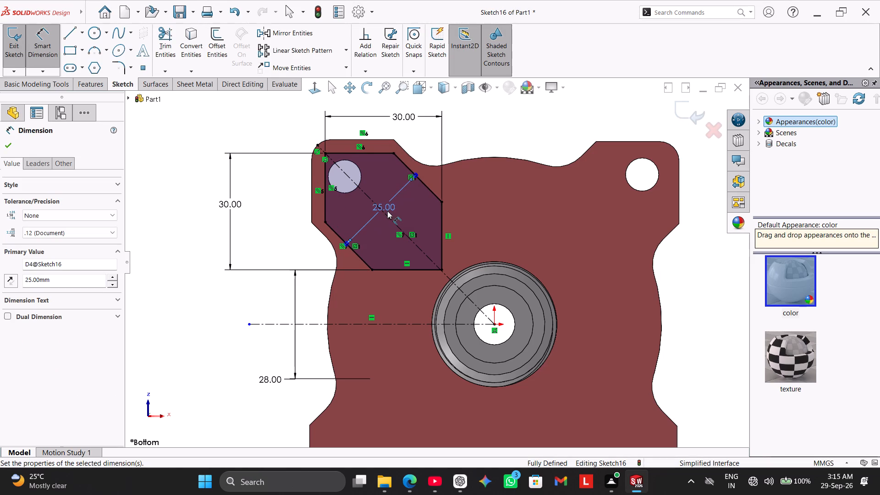
right_click(176, 202)
click(199, 232)
click(195, 179)
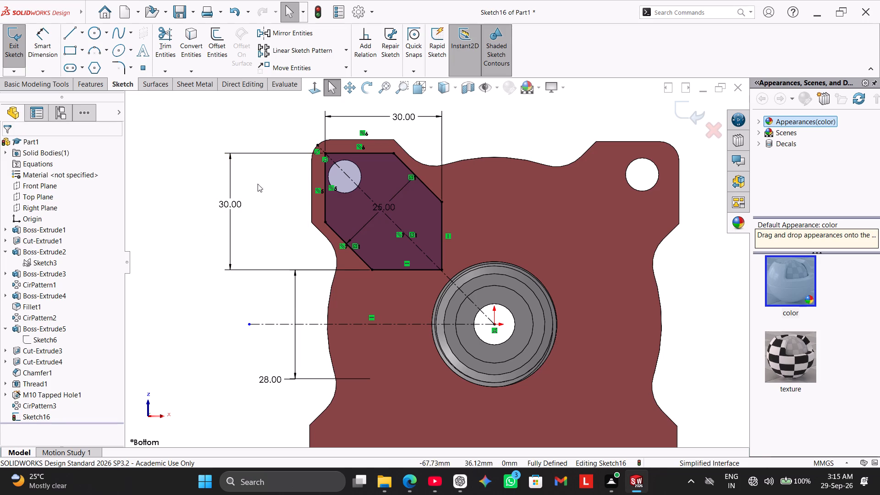
Draw a vertical centerline about 64 mm long from the origin up past the plate's upper edge.
scroll(324, 169, down, 3)
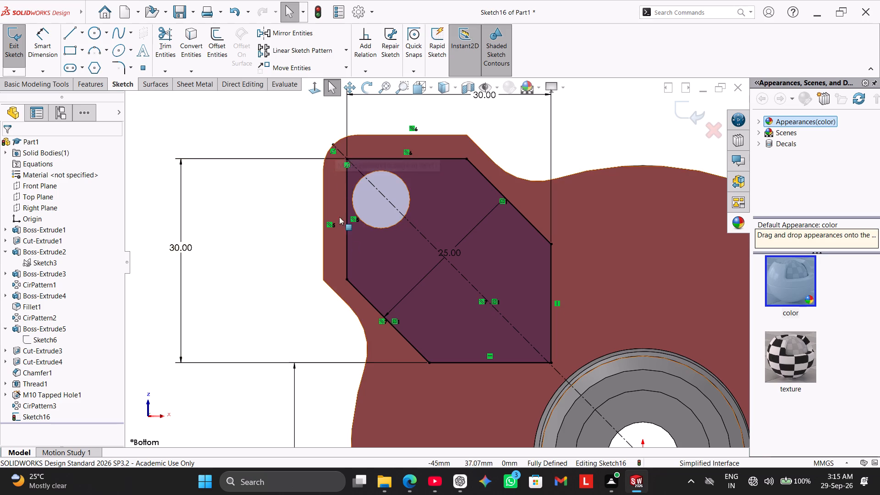
scroll(393, 253, up, 3)
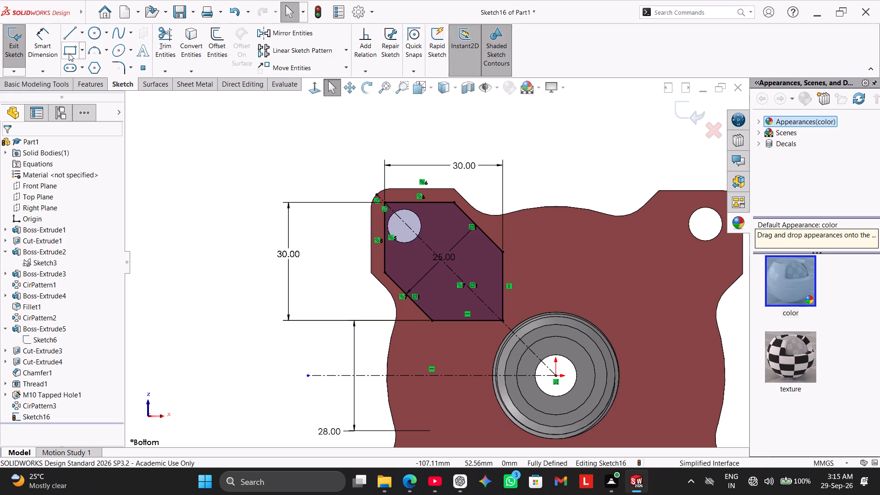
click(82, 38)
click(91, 57)
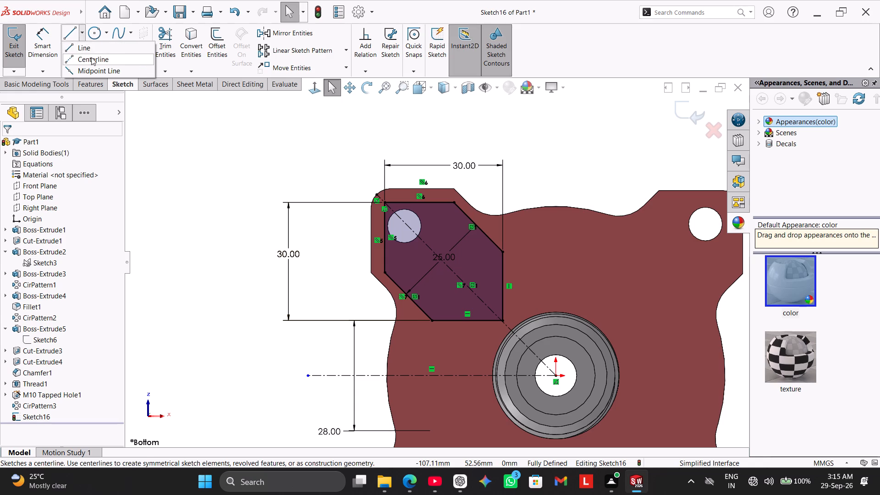
click(556, 375)
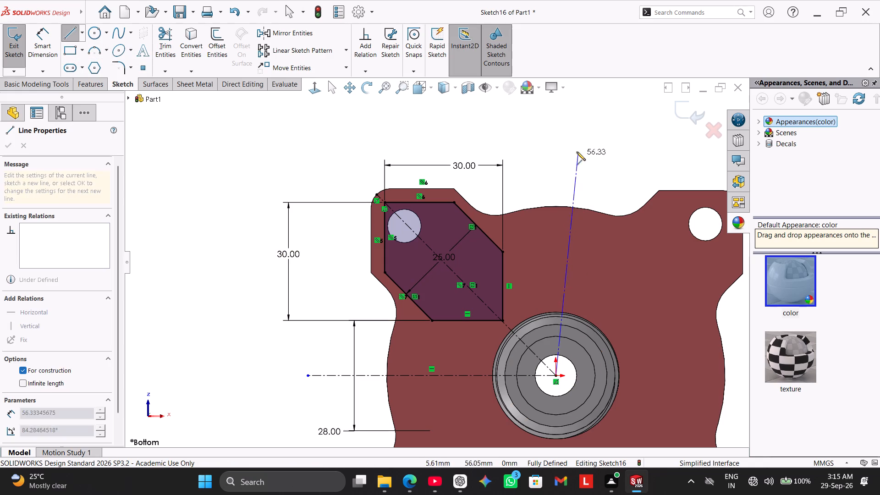
click(557, 125)
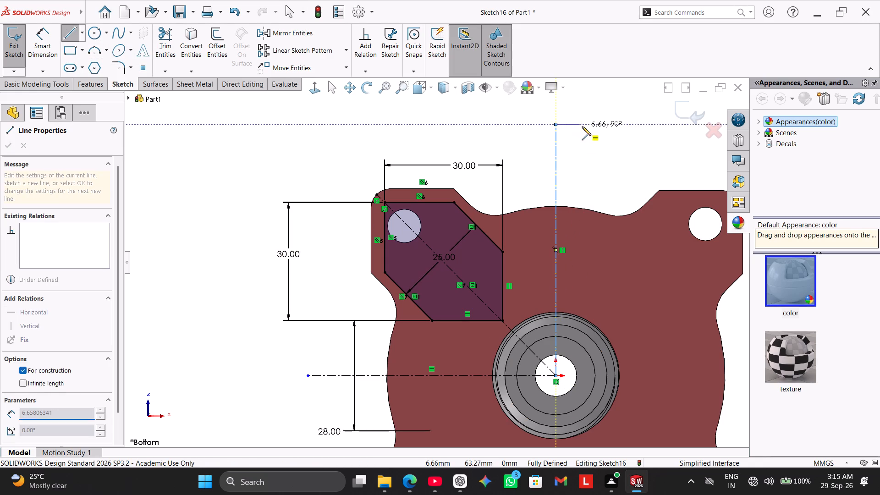
right_click(582, 126)
click(600, 133)
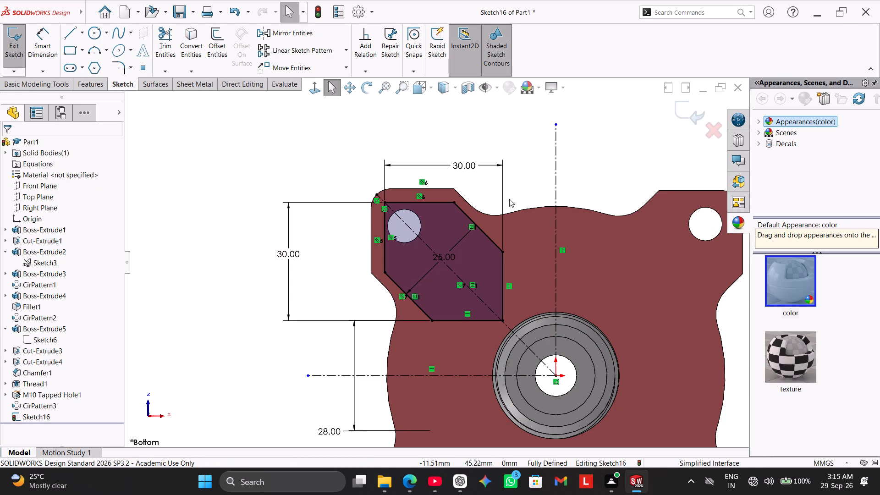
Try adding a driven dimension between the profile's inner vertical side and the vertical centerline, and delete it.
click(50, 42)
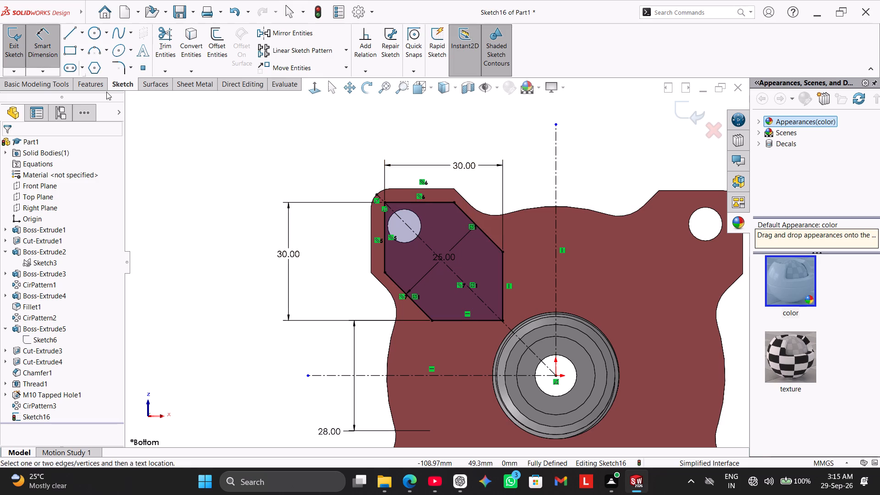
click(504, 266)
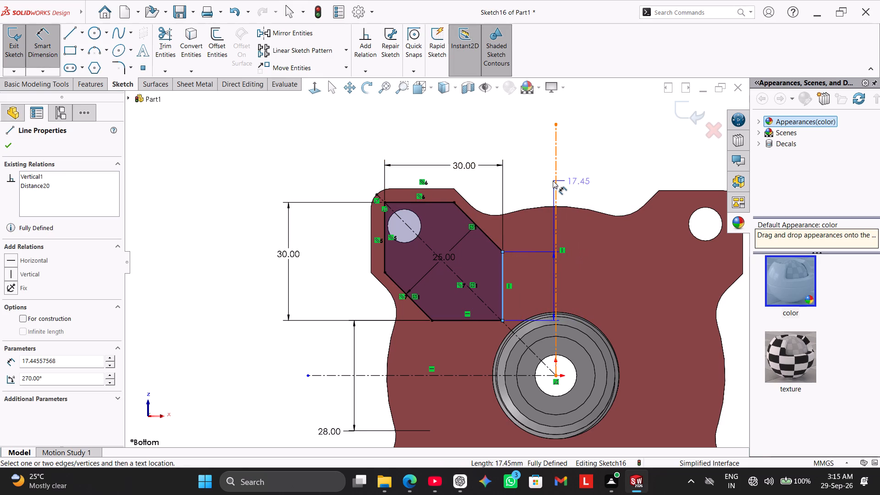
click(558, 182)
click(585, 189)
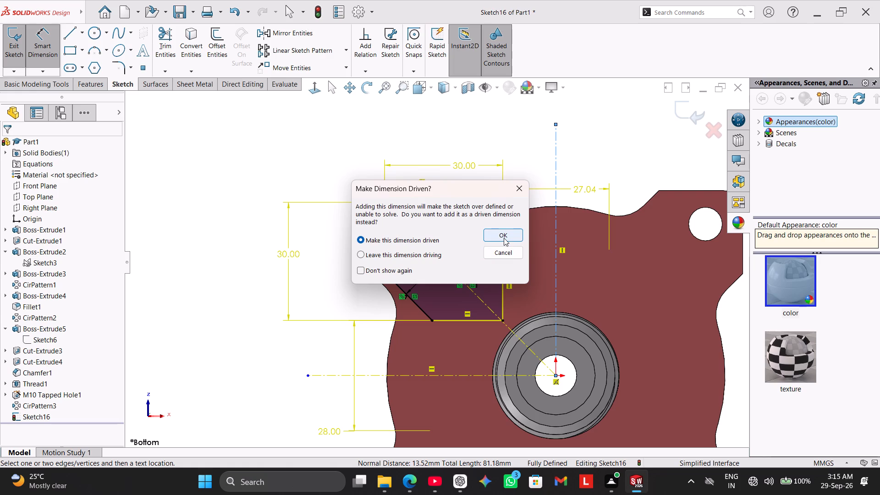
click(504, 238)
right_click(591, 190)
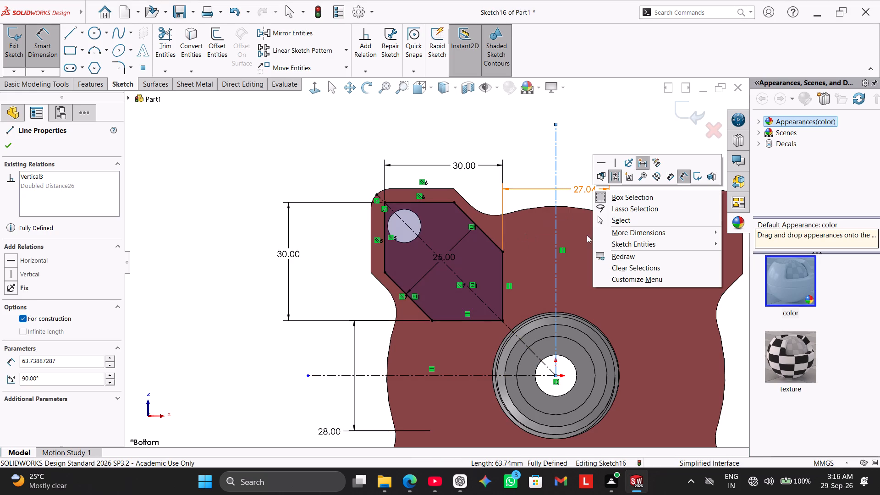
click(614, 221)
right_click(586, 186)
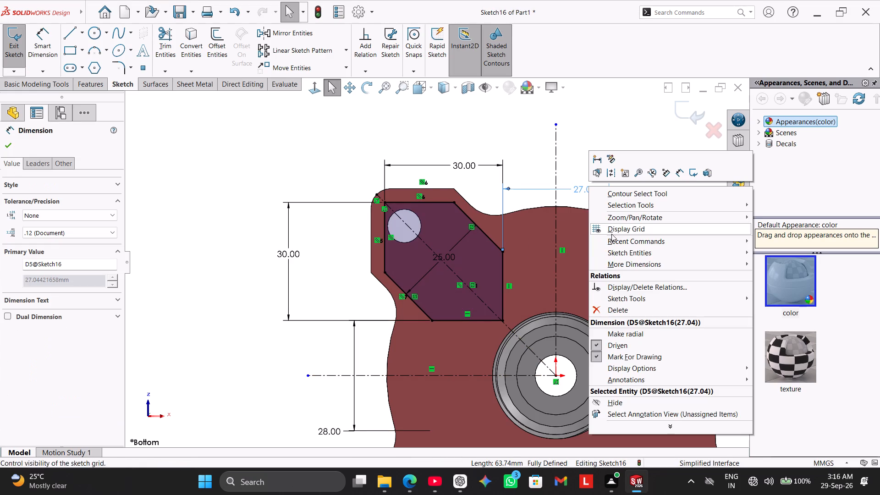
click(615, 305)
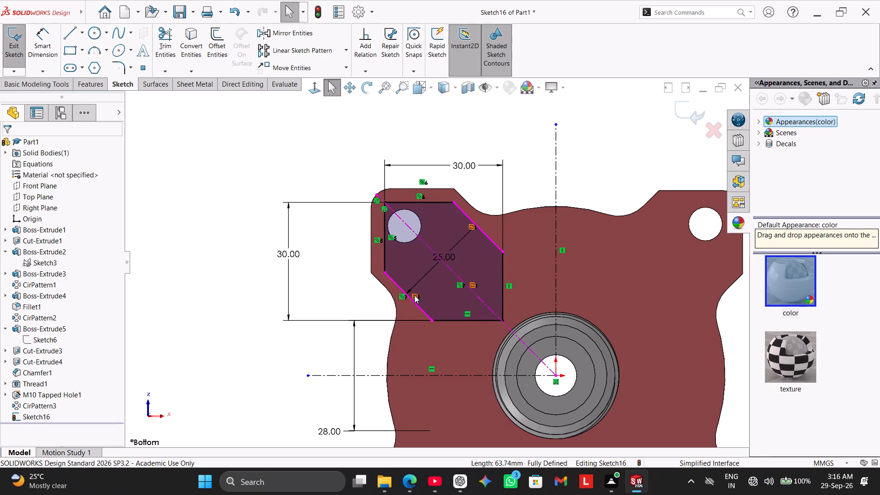
Delete the slanted sides' symmetric relation and move the outer slanted side's lower corner horizontally to about X -31.9 mm.
right_click(414, 295)
click(452, 408)
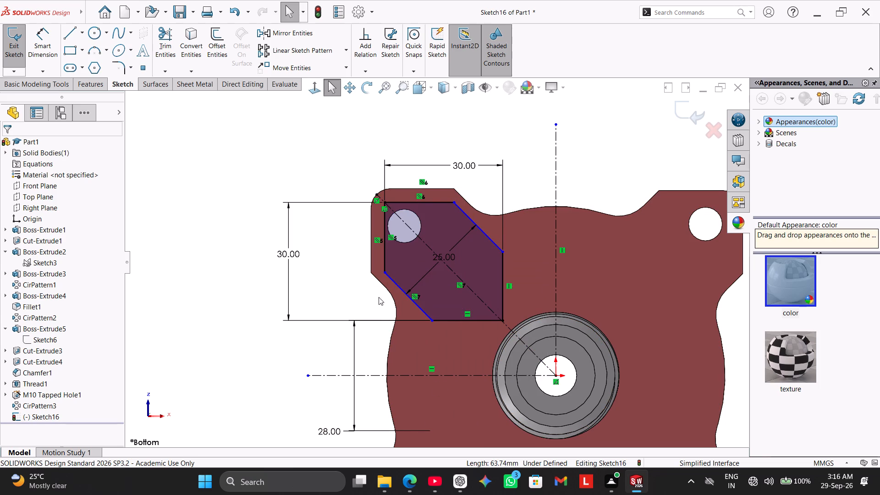
drag(431, 320, 422, 308)
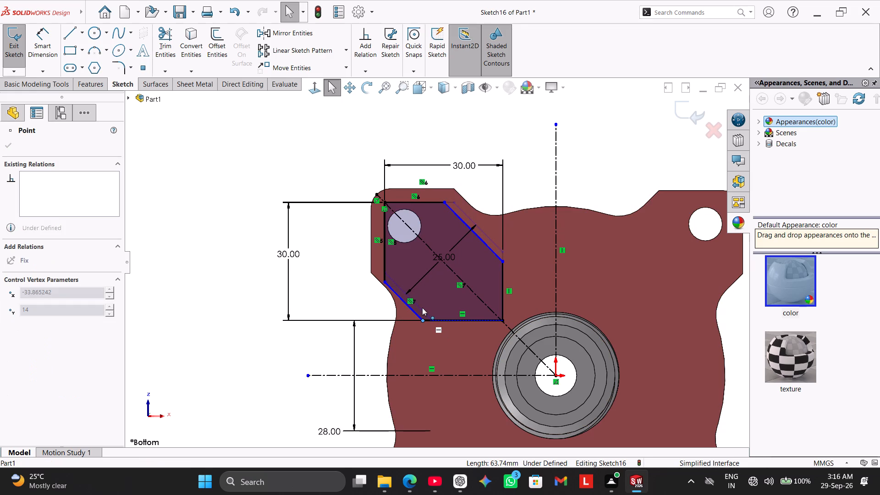
drag(422, 308, 424, 303)
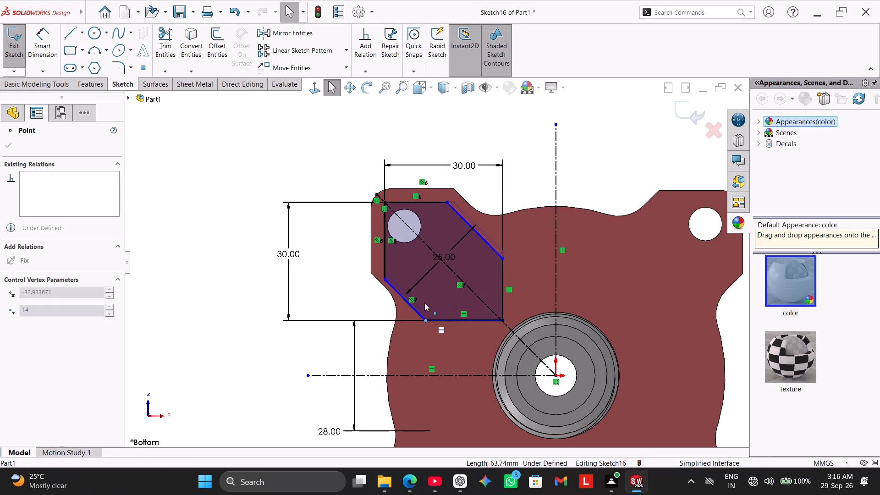
drag(424, 303, 430, 299)
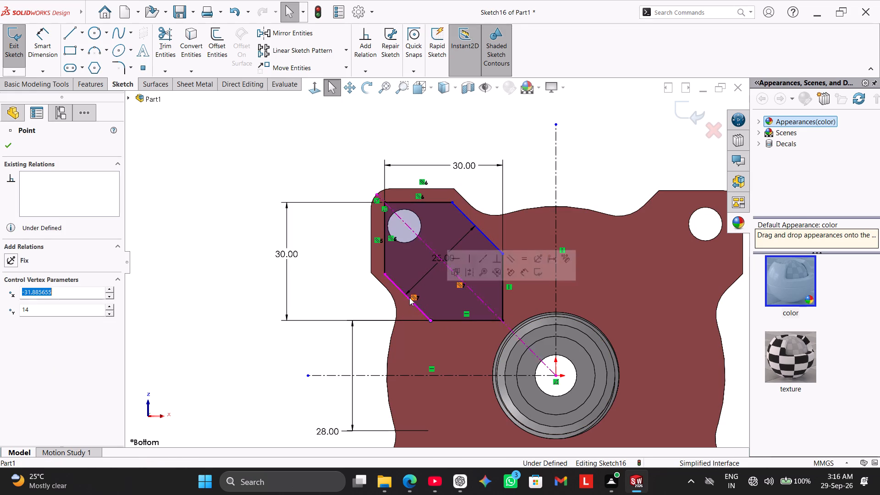
click(323, 269)
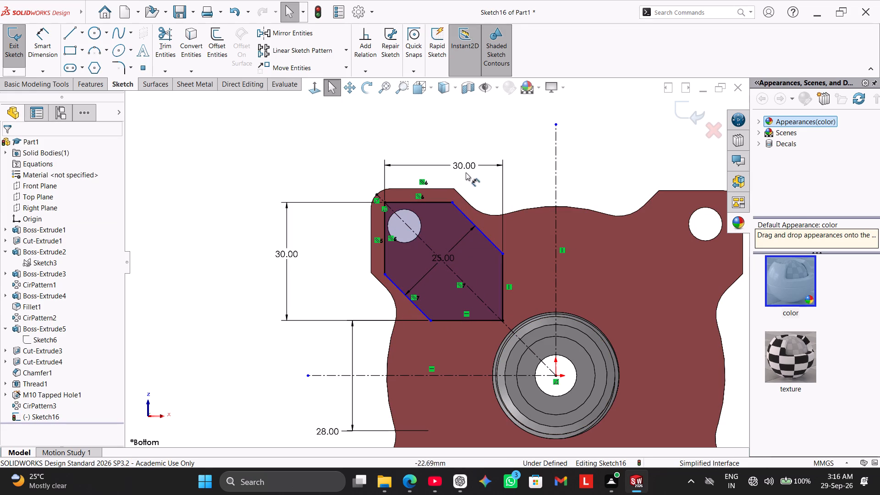
Delete the diagonal centerline running from the origin to the lug's rounded corner.
scroll(374, 201, down, 4)
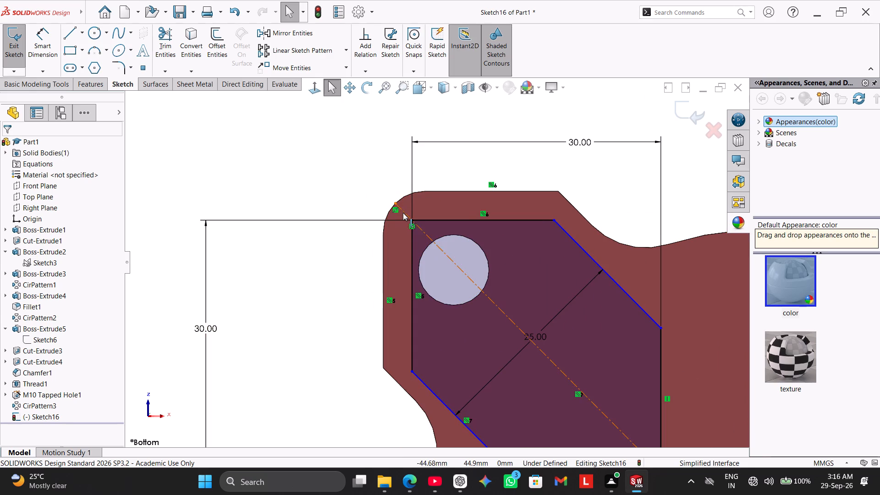
right_click(404, 212)
click(460, 360)
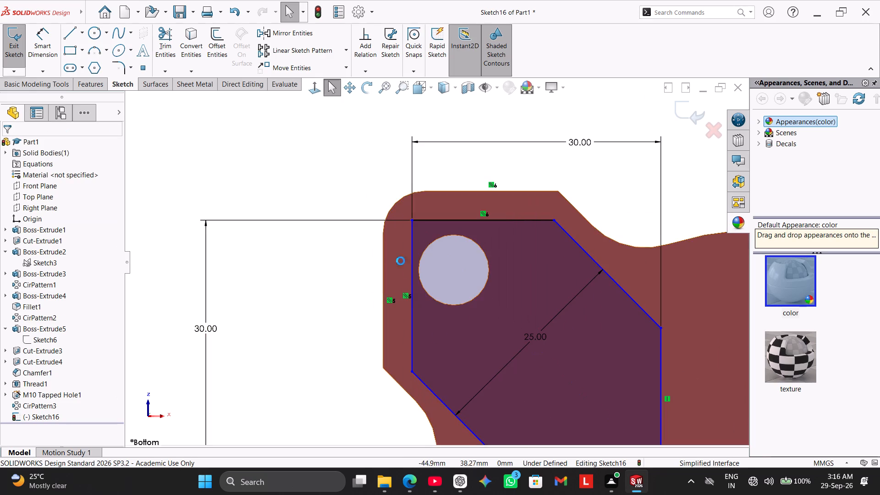
Shift the profile's inner vertical side slightly away from the vertical centerline and dimension its doubled distance across that centerline as 29 mm.
scroll(403, 288, up, 3)
click(333, 298)
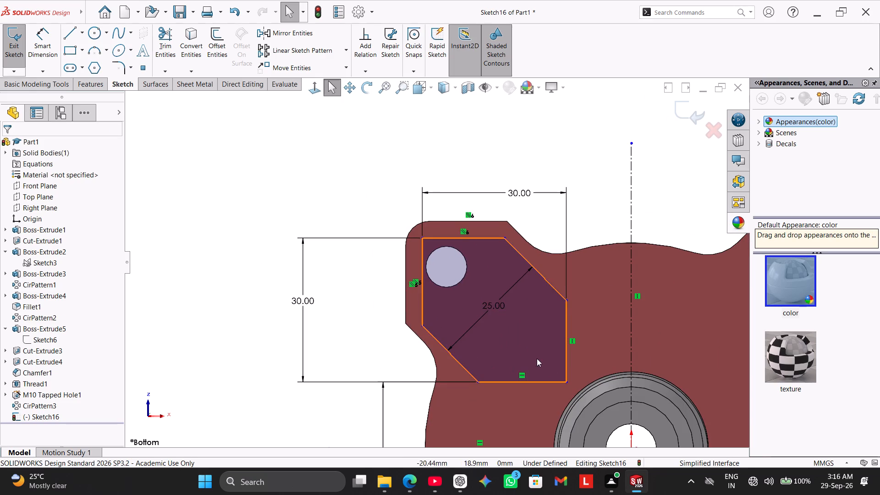
drag(565, 368, 553, 354)
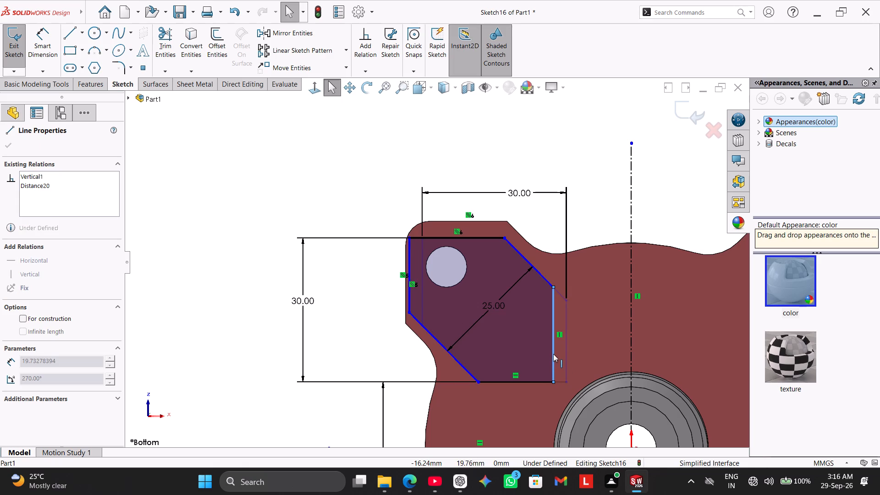
drag(553, 354, 561, 353)
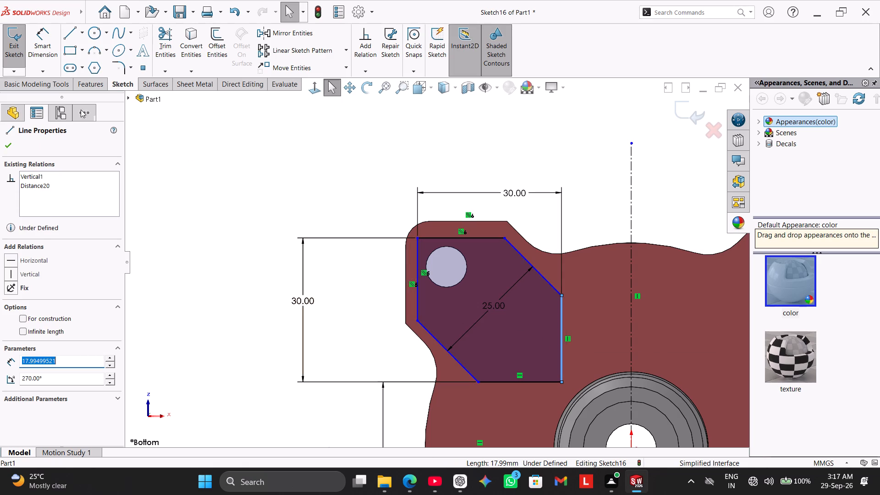
click(49, 49)
click(562, 306)
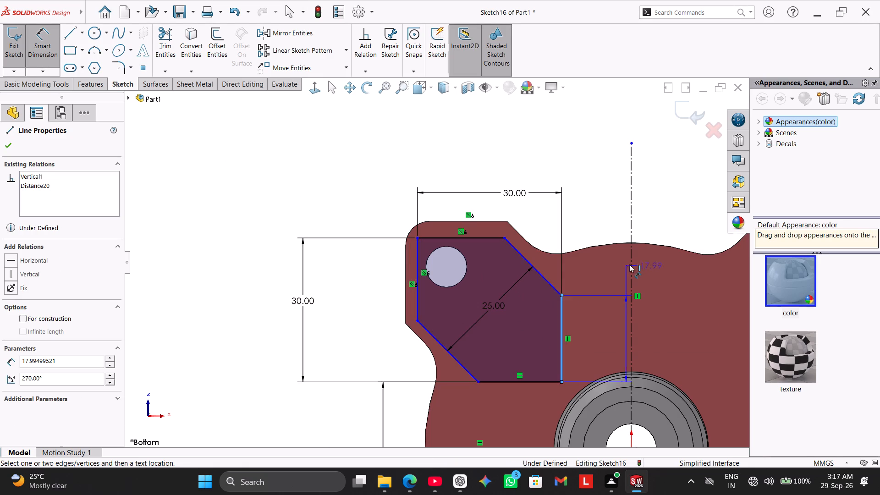
click(631, 262)
click(666, 215)
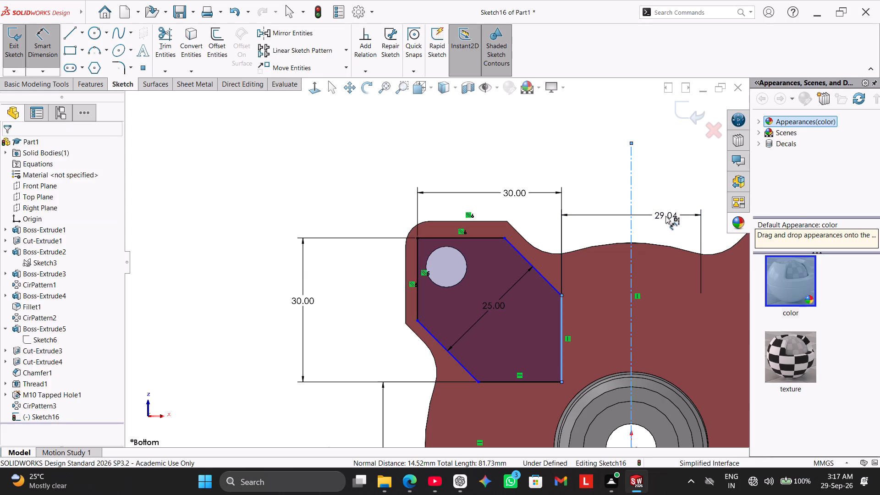
text(29)
key(Return)
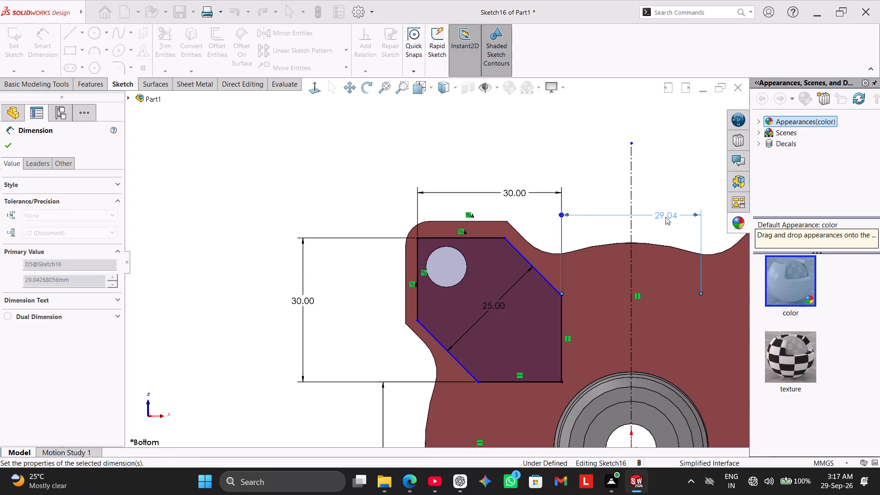
click(301, 196)
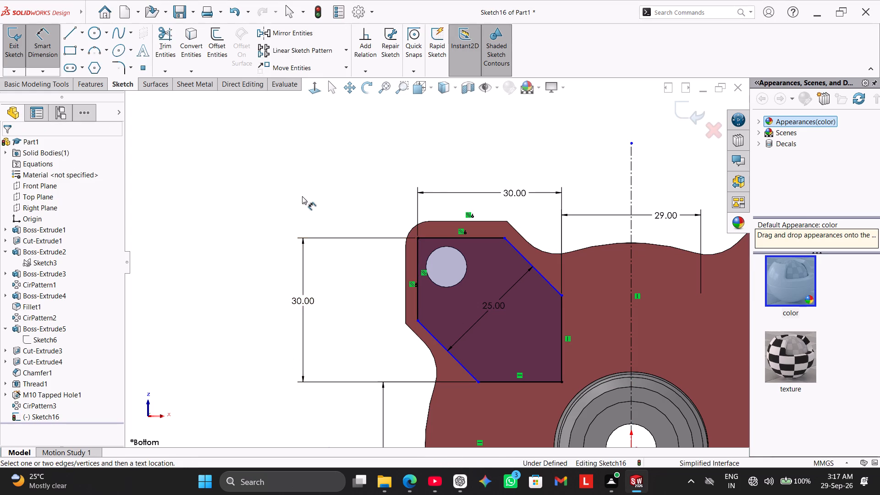
right_click(302, 196)
click(271, 217)
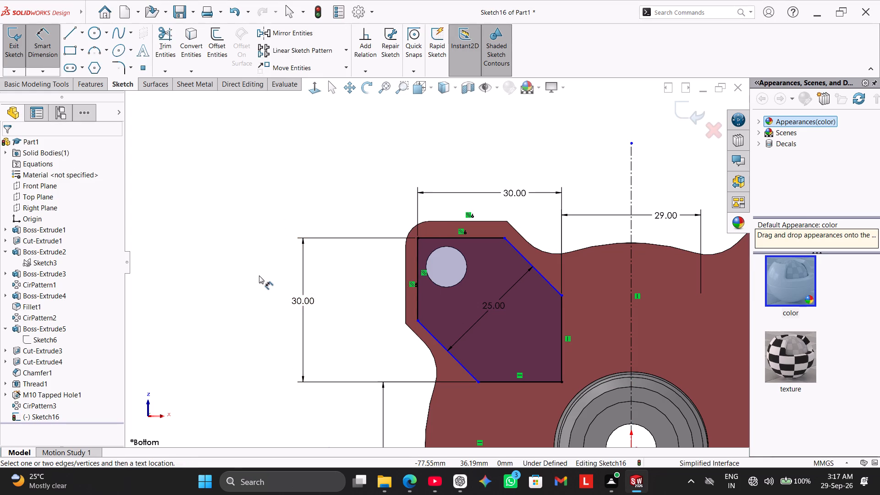
click(200, 293)
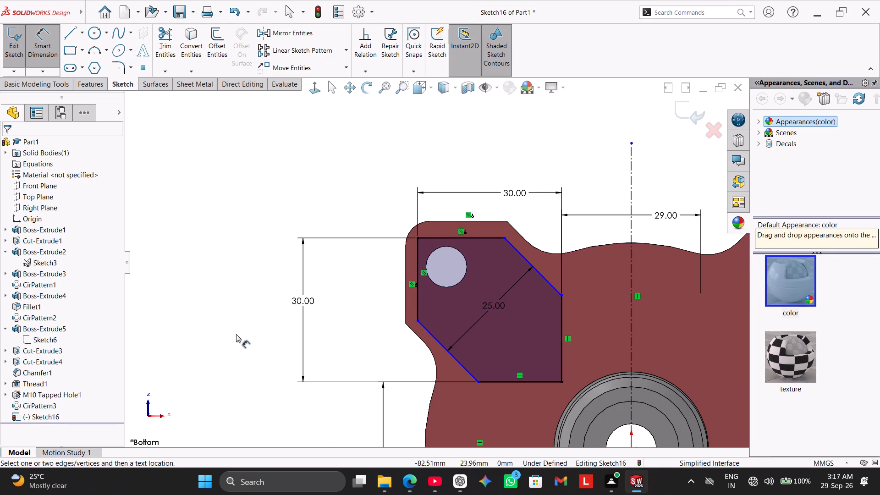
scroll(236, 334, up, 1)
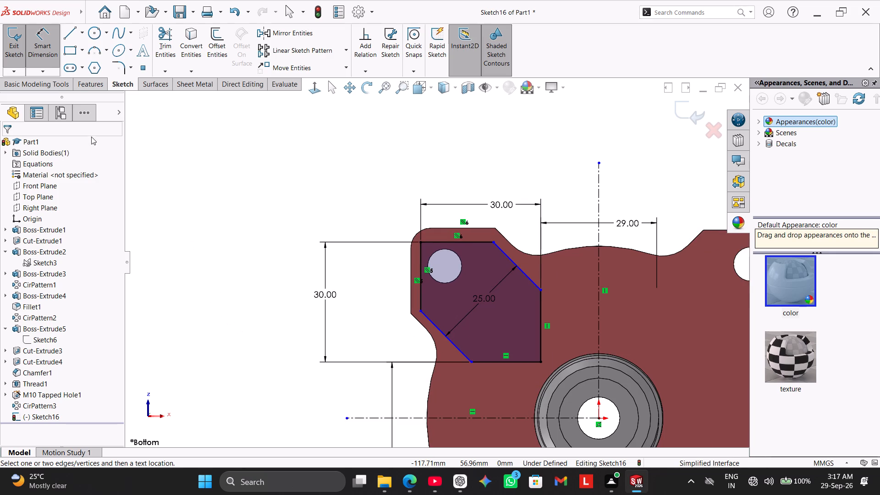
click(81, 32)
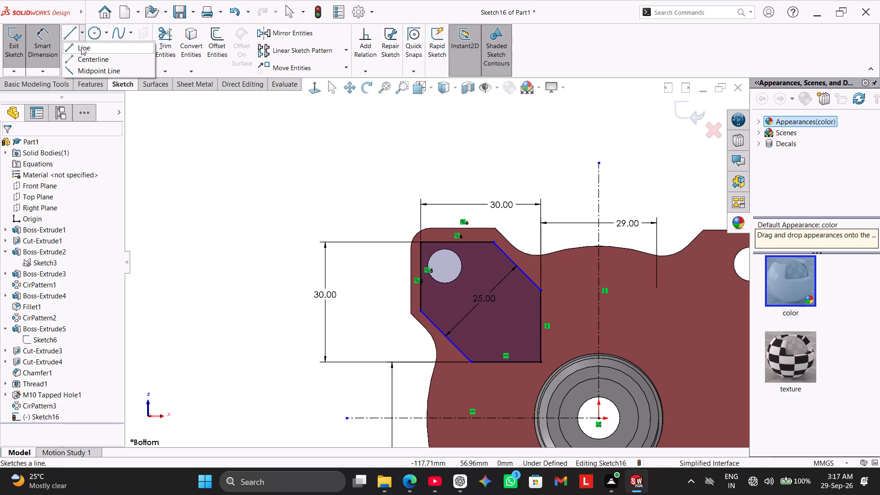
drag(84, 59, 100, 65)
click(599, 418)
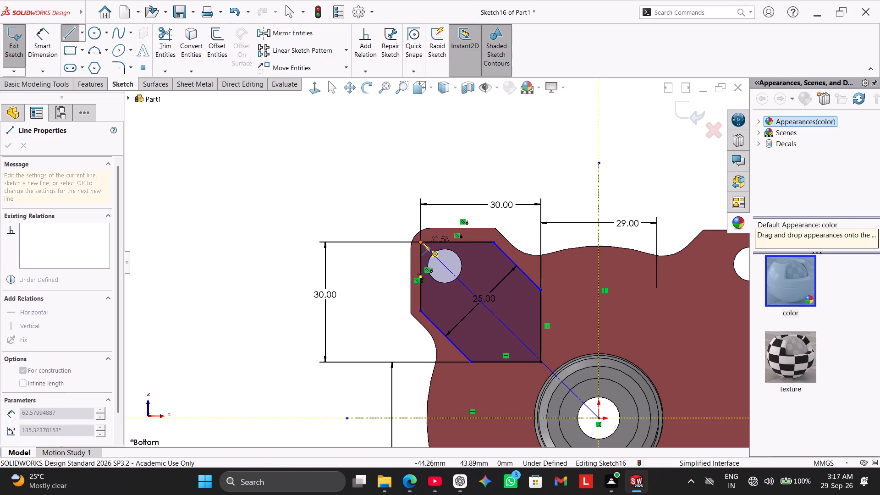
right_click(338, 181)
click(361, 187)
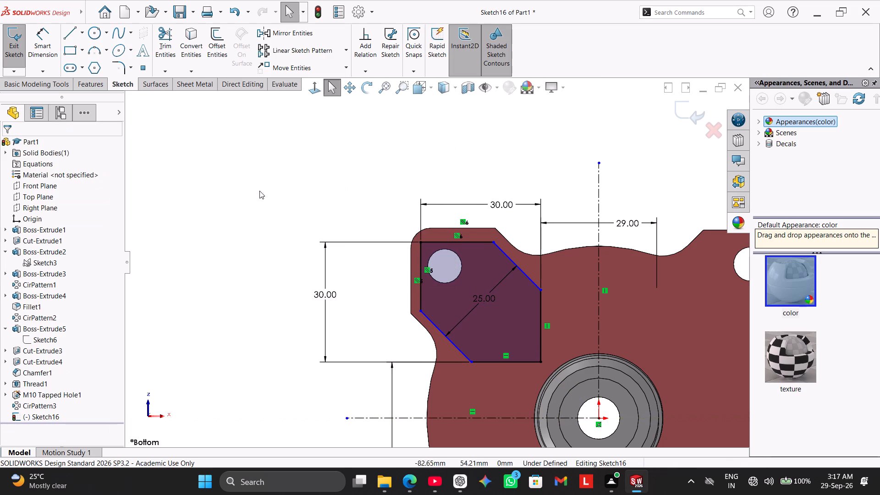
Draw a diagonal centerline about 42.4 mm long from the profile's corner nearest the boss to its outer corner by the lug hole.
click(83, 30)
click(93, 60)
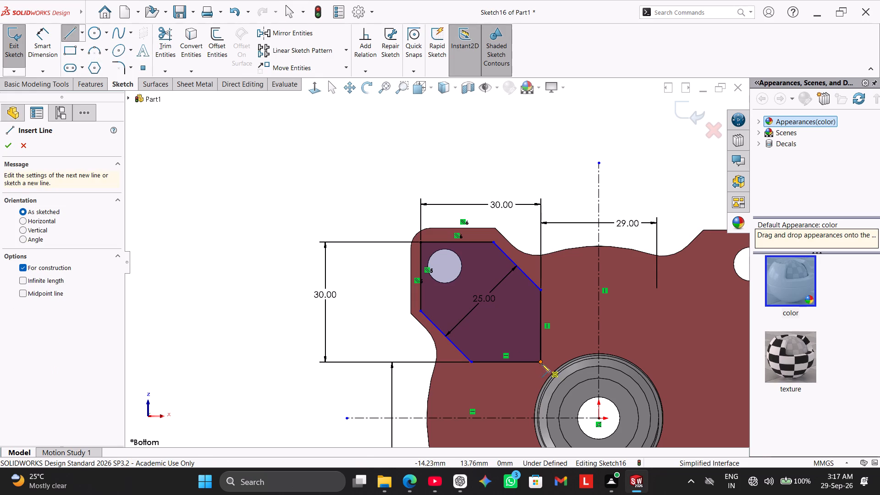
click(542, 363)
click(420, 243)
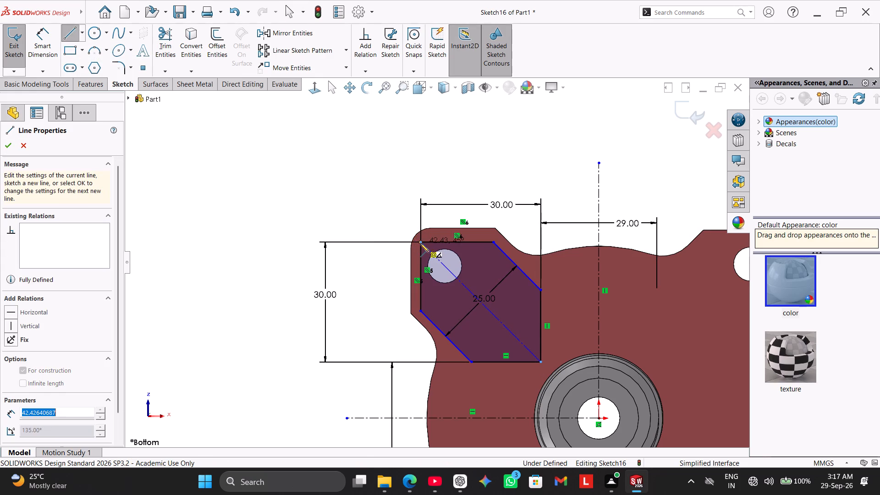
right_click(313, 201)
click(335, 208)
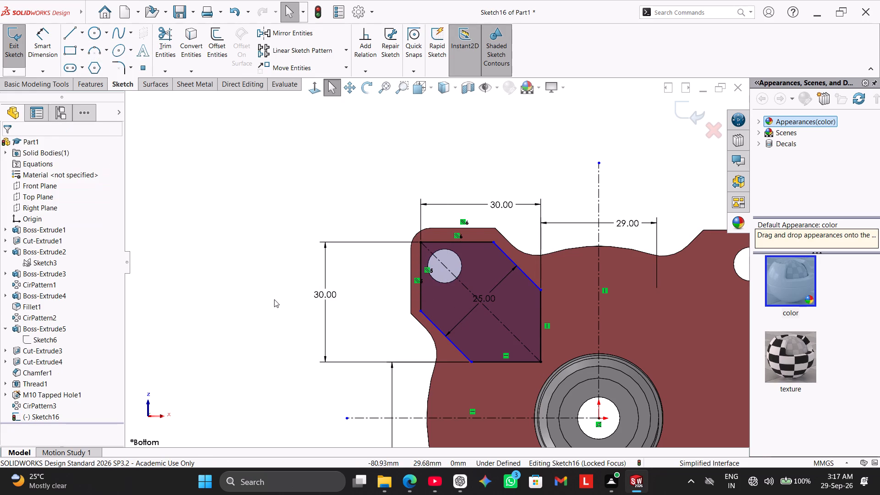
Make the profile's two slanted sides symmetric about the new diagonal centerline.
click(439, 327)
click(261, 272)
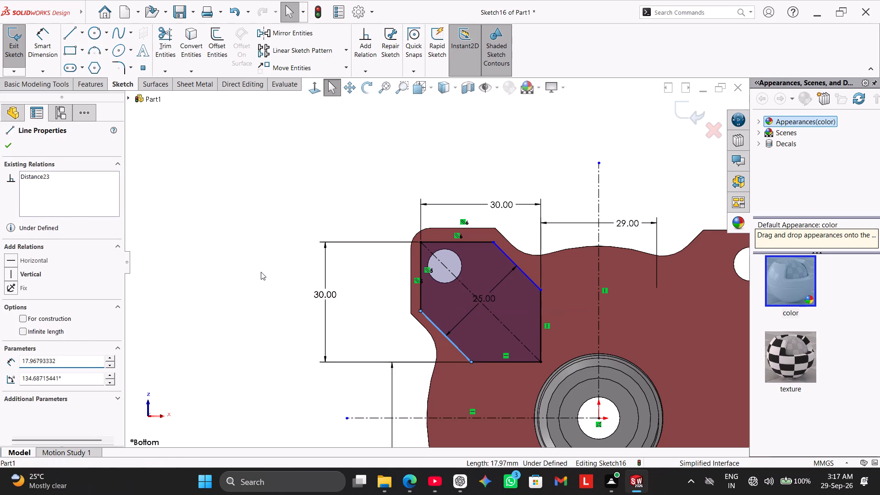
ctrl+click(434, 324)
ctrl+click(509, 256)
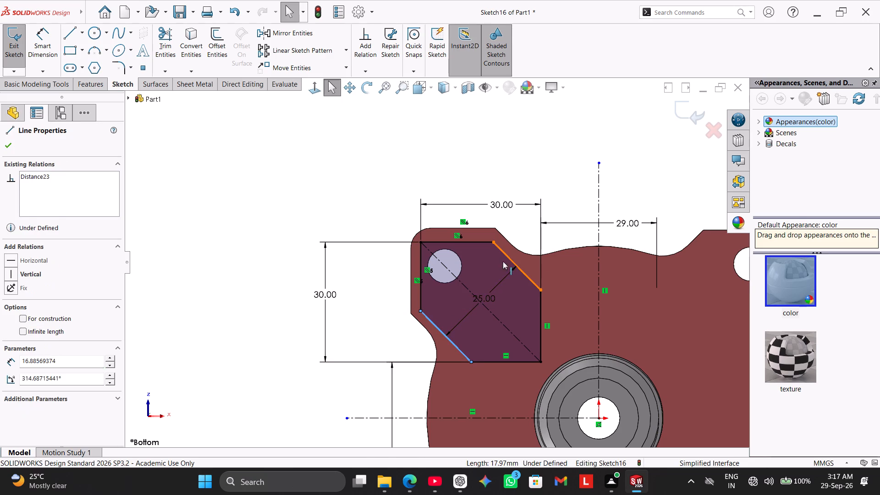
ctrl+click(467, 286)
click(28, 385)
click(149, 342)
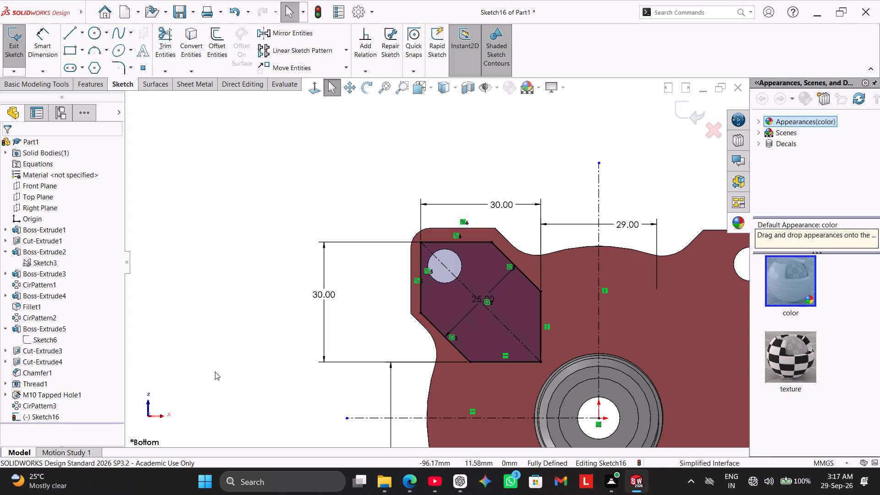
Exit the six-sided profile sketch, keeping its changes.
scroll(242, 385, up, 2)
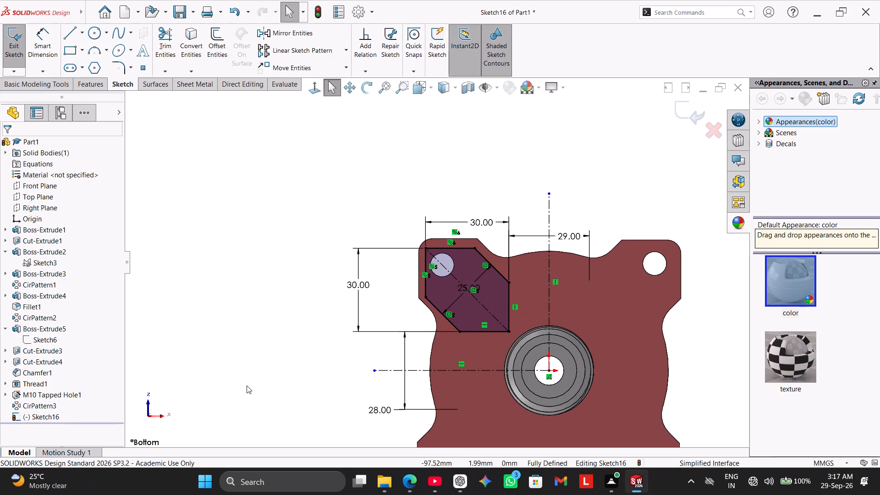
scroll(247, 385, up, 1)
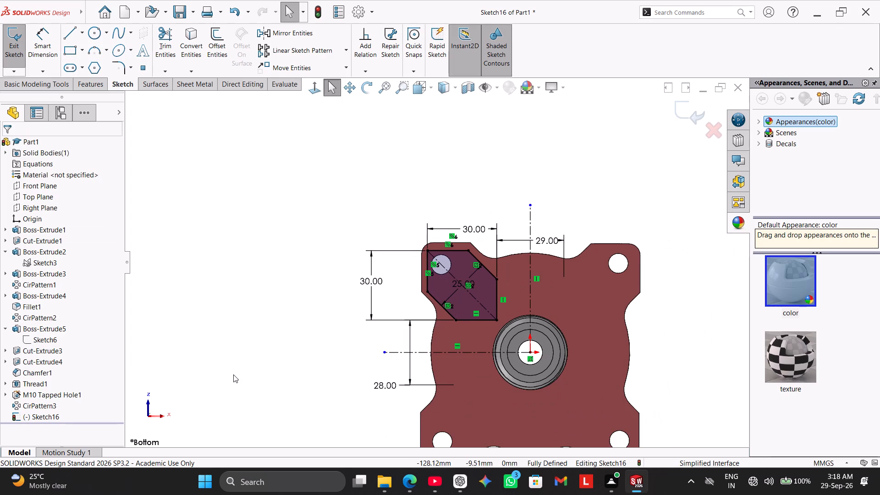
right_click(233, 372)
click(247, 303)
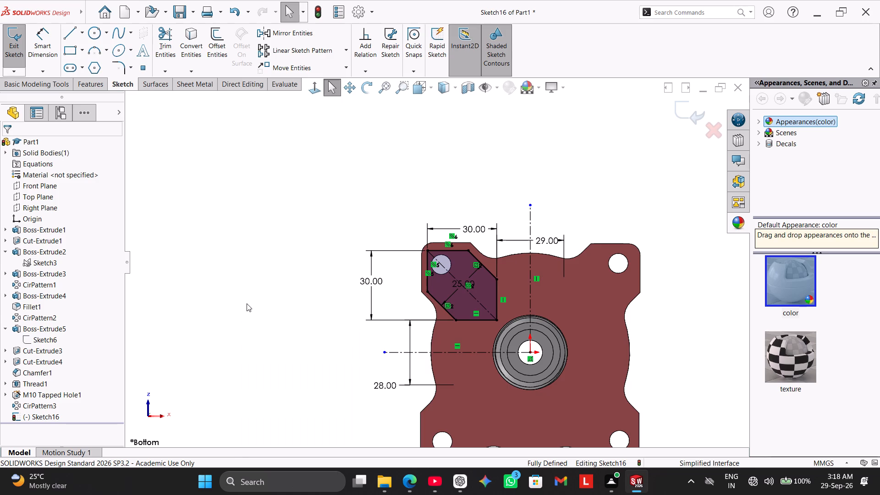
scroll(284, 347, up, 2)
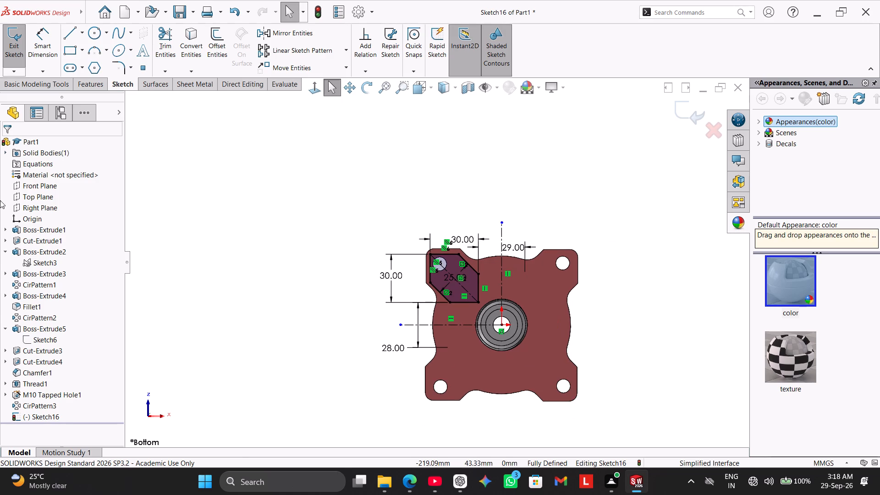
click(16, 50)
click(221, 212)
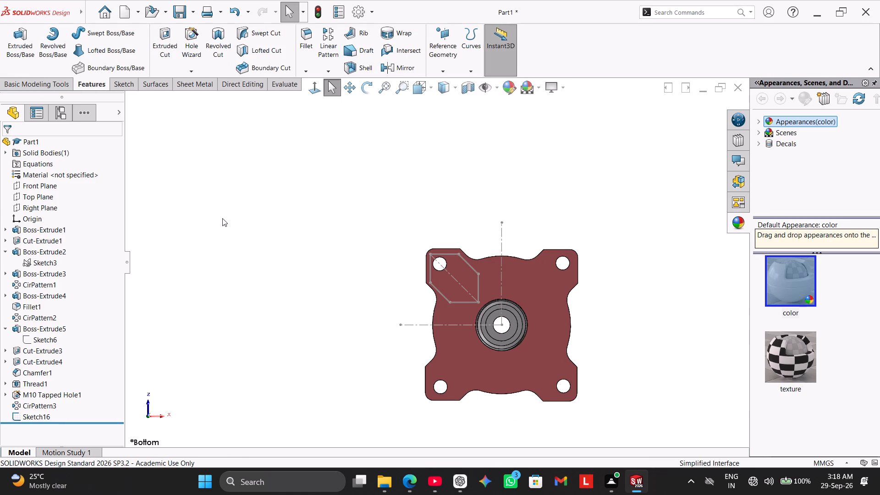
Find the extrusion that forms the original corner lug, Boss-Extrude4, and open its sketch for editing.
middle_drag(229, 285, 203, 318)
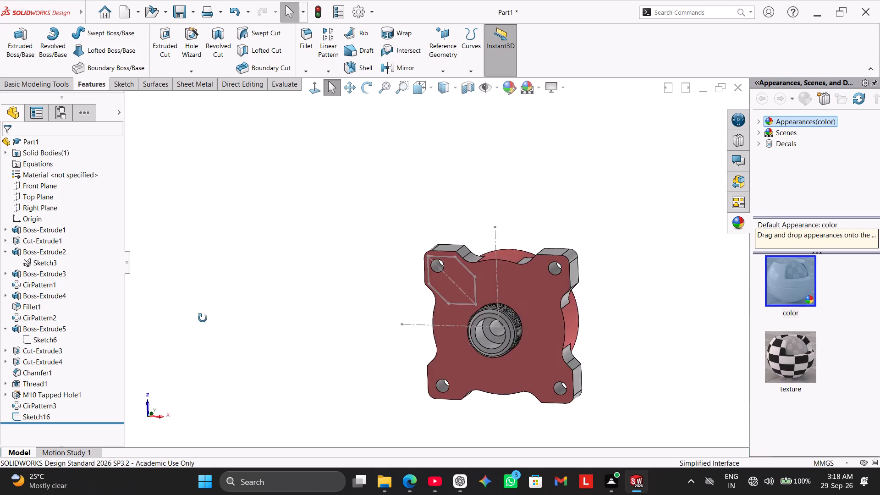
middle_drag(203, 318, 125, 428)
middle_drag(222, 345, 214, 363)
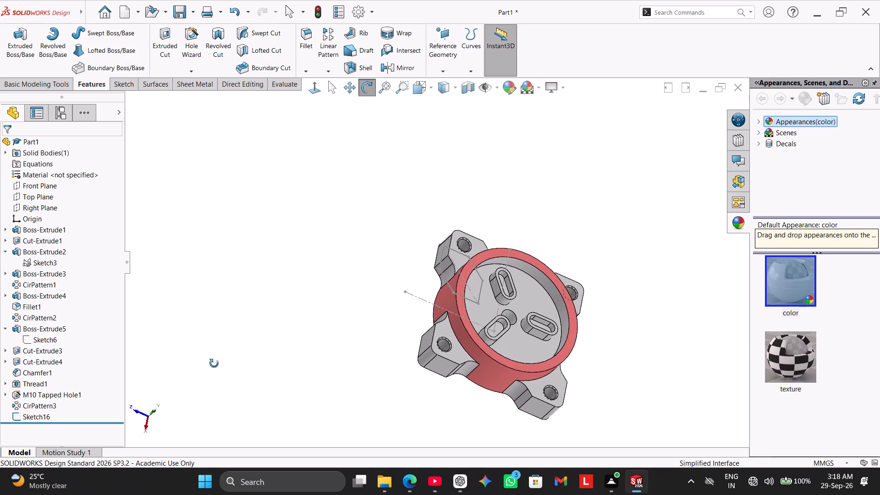
middle_drag(214, 363, 209, 378)
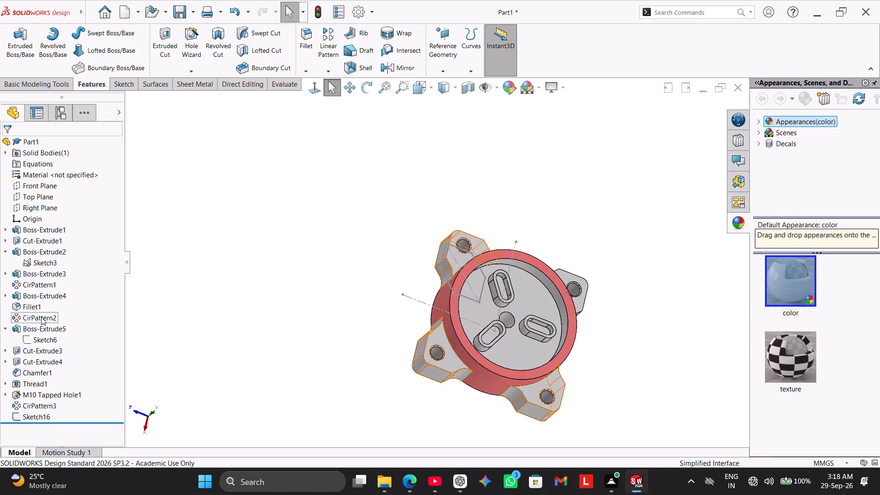
click(37, 276)
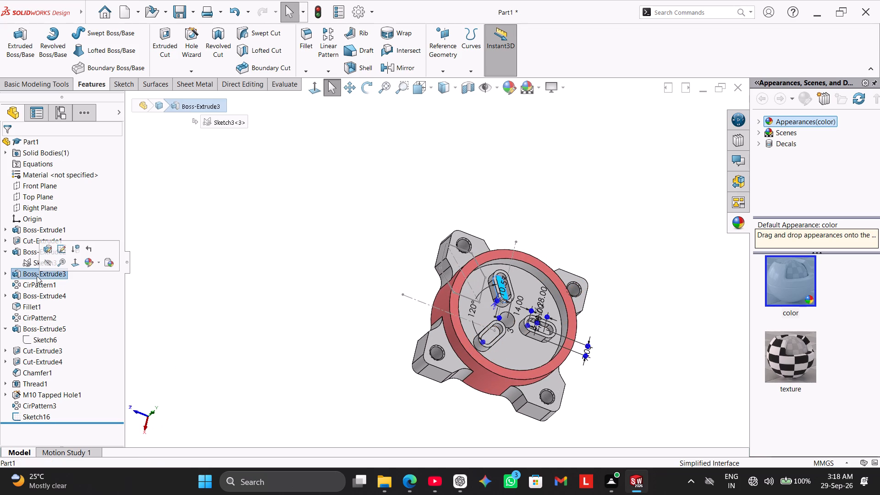
click(28, 253)
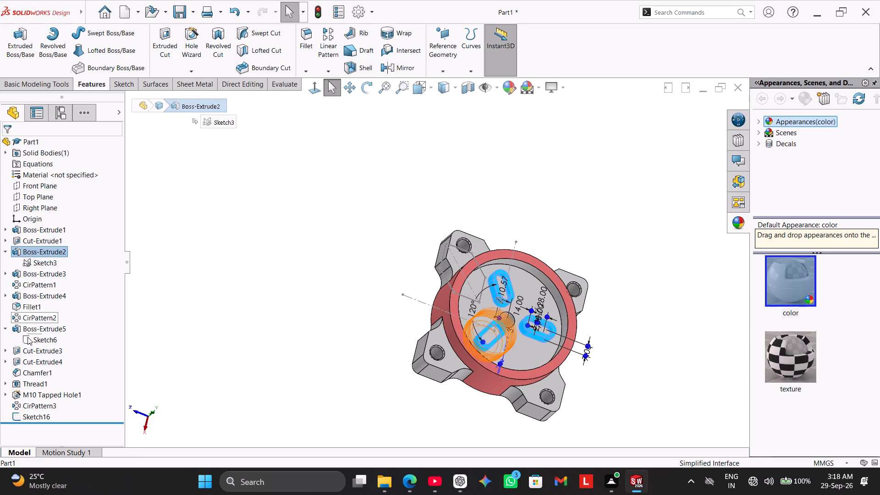
click(41, 329)
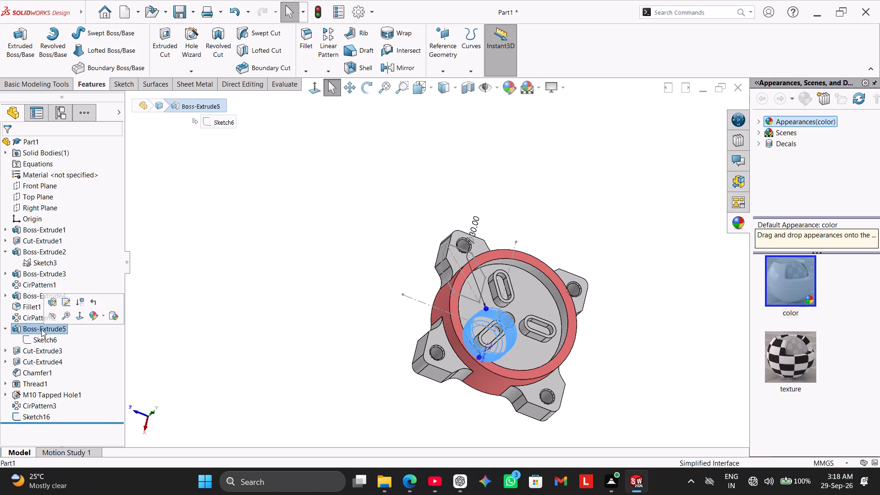
click(23, 296)
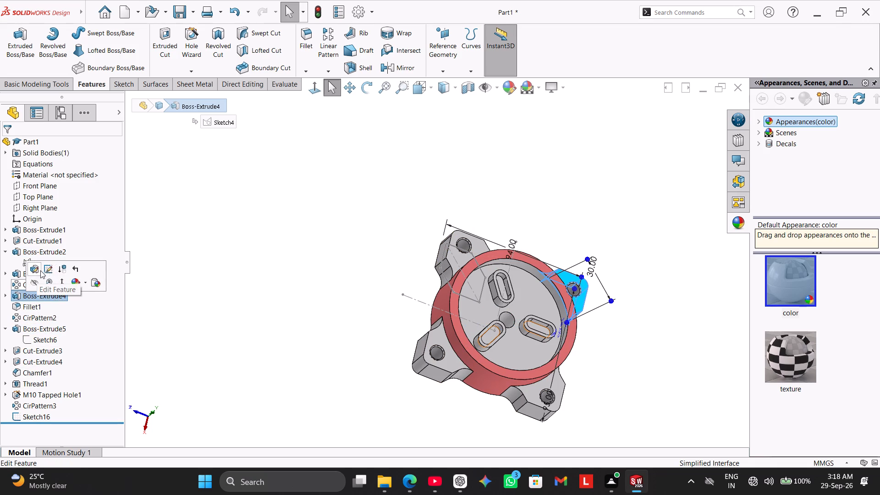
click(49, 268)
click(171, 274)
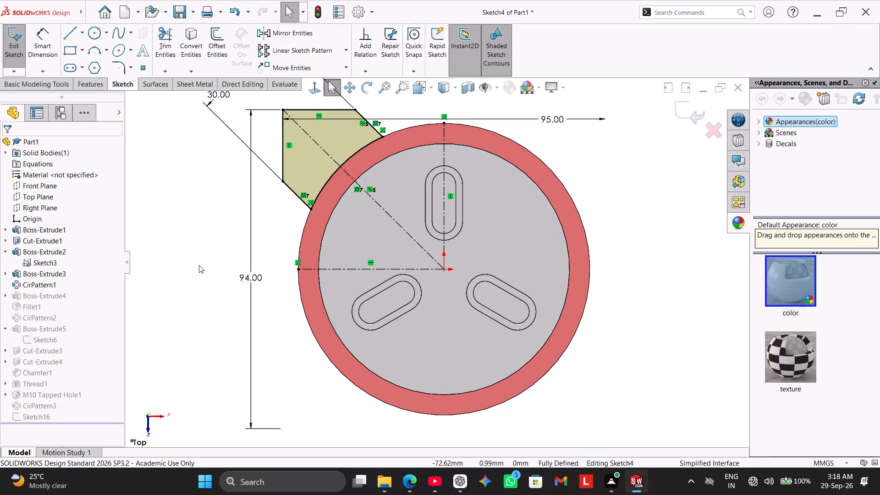
Delete the diagonal centerline running from the origin to the lug's outer corner in the lug sketch.
scroll(199, 265, up, 2)
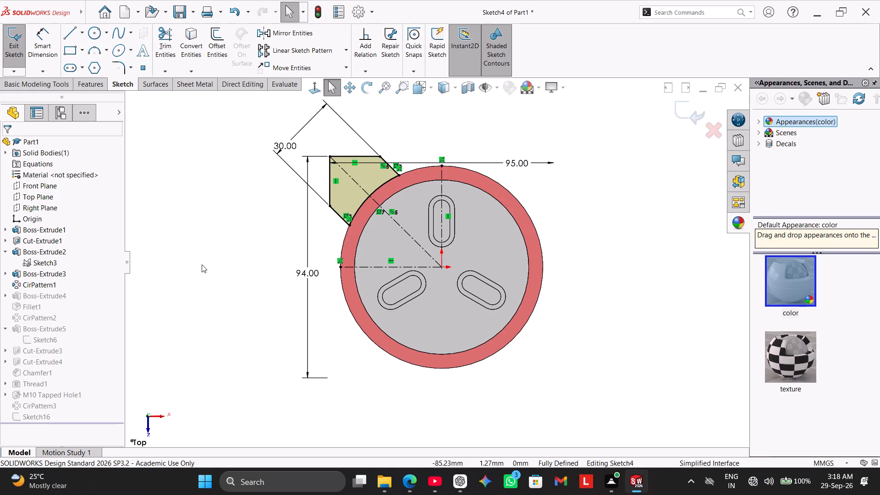
right_click(413, 240)
click(443, 377)
Sketch a diagonal centerline about 23.8 mm long from the lug's inner arc to its outer corner, in line with the origin.
scroll(394, 221, down, 2)
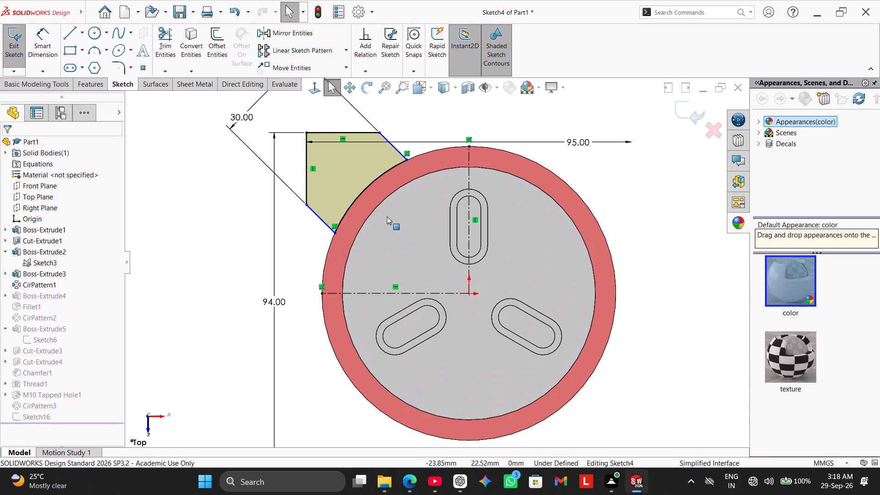
click(83, 31)
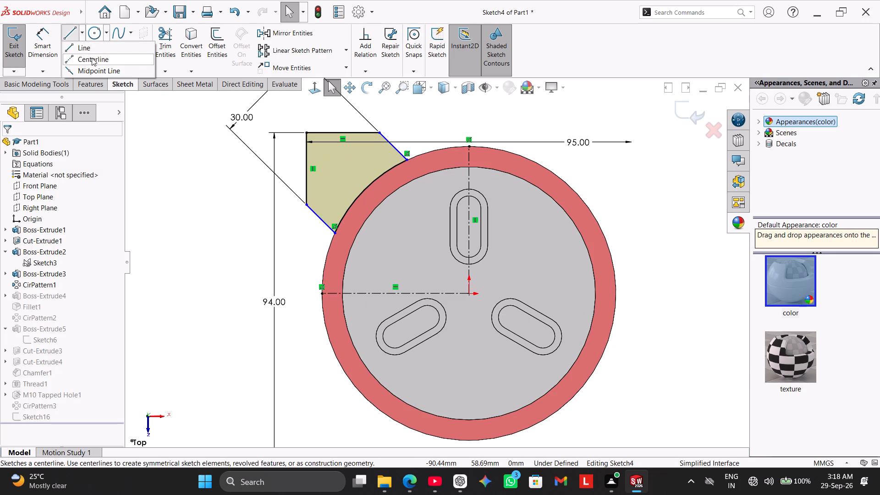
click(92, 60)
click(365, 189)
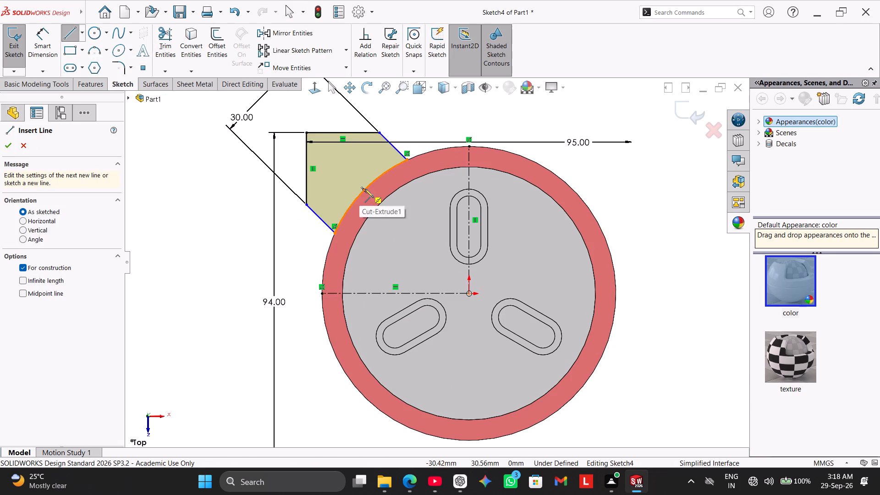
click(306, 132)
right_click(198, 168)
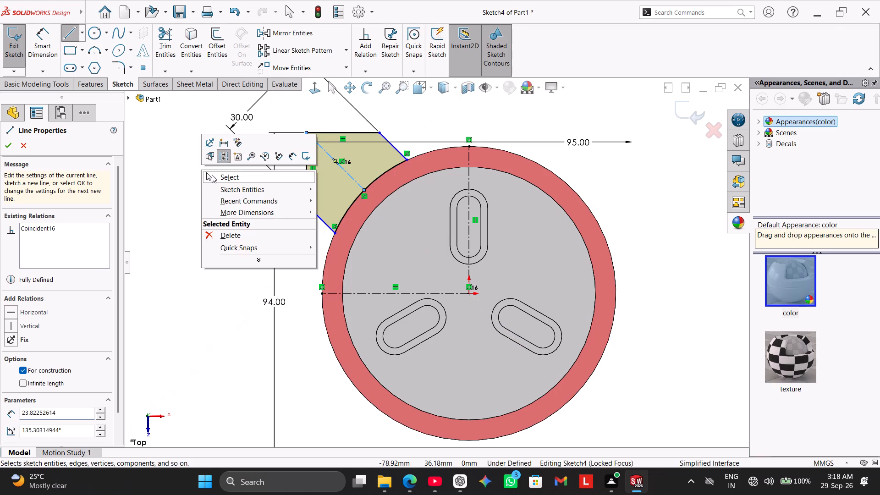
click(218, 177)
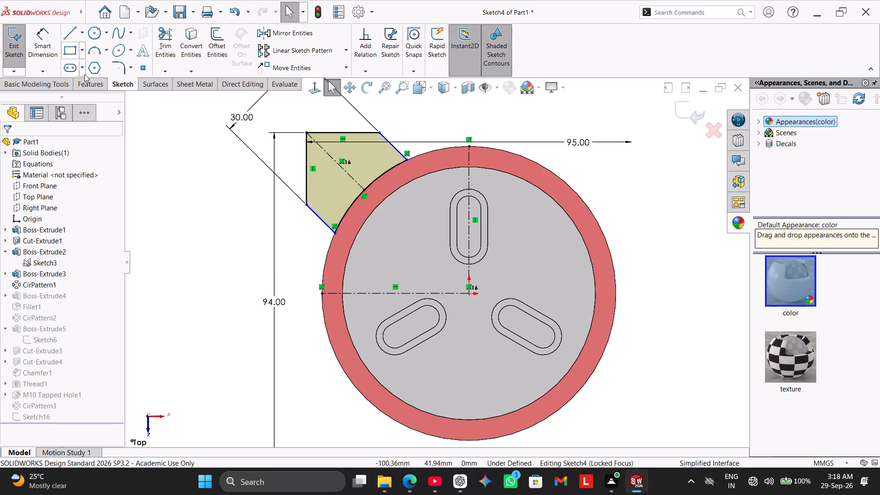
Make the lug profile's two slanted sides symmetric about the new diagonal centerline.
ctrl+click(346, 169)
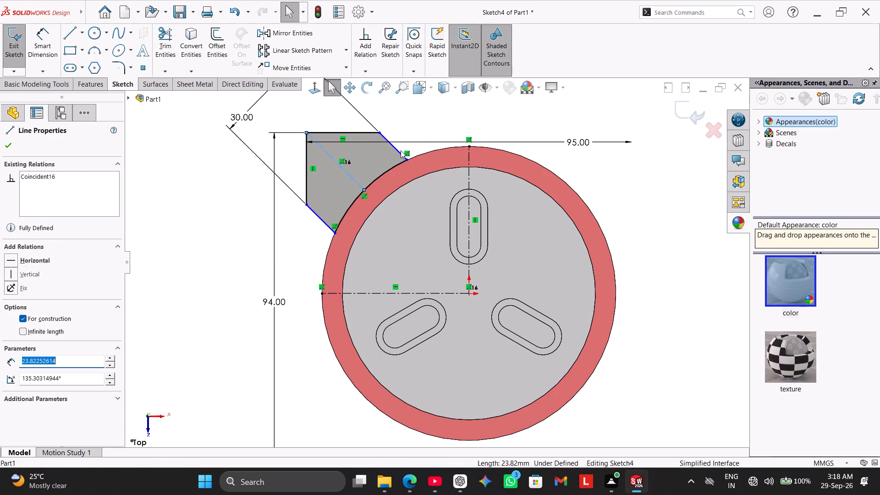
ctrl+click(399, 150)
ctrl+click(318, 217)
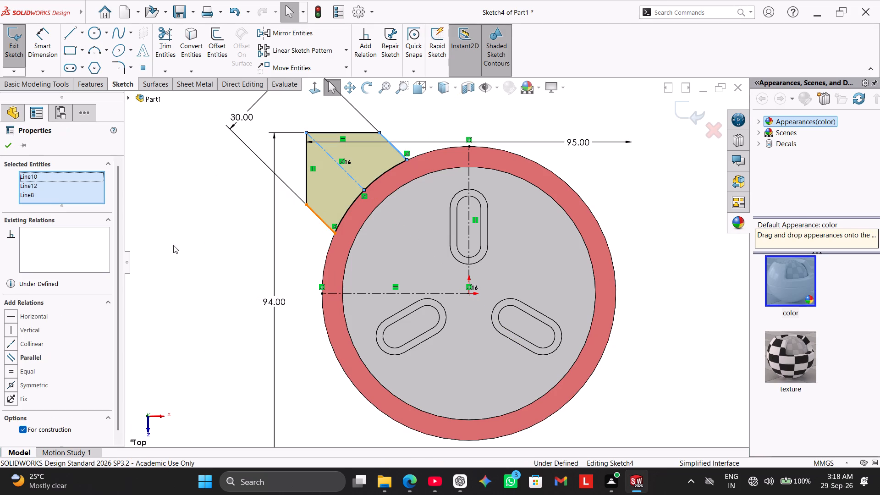
click(36, 384)
click(143, 299)
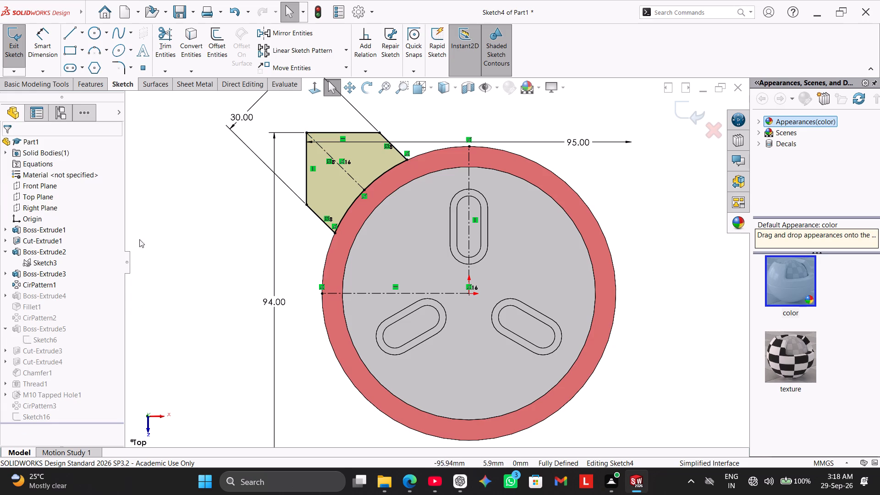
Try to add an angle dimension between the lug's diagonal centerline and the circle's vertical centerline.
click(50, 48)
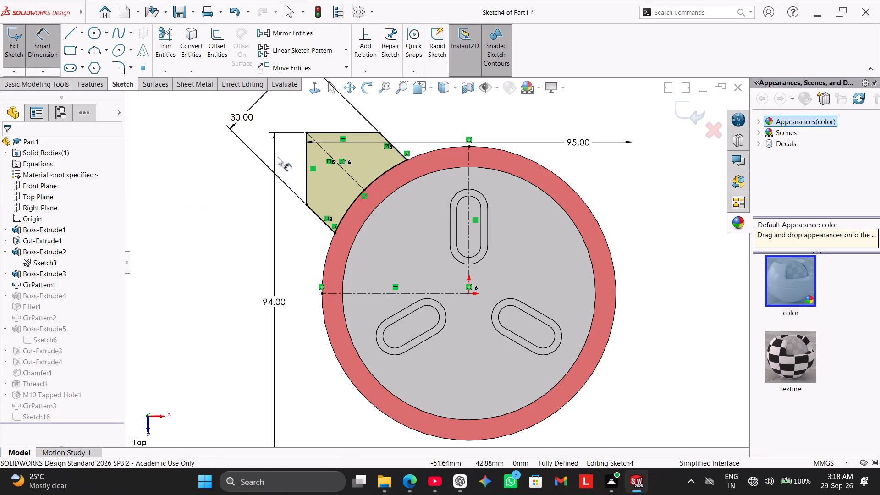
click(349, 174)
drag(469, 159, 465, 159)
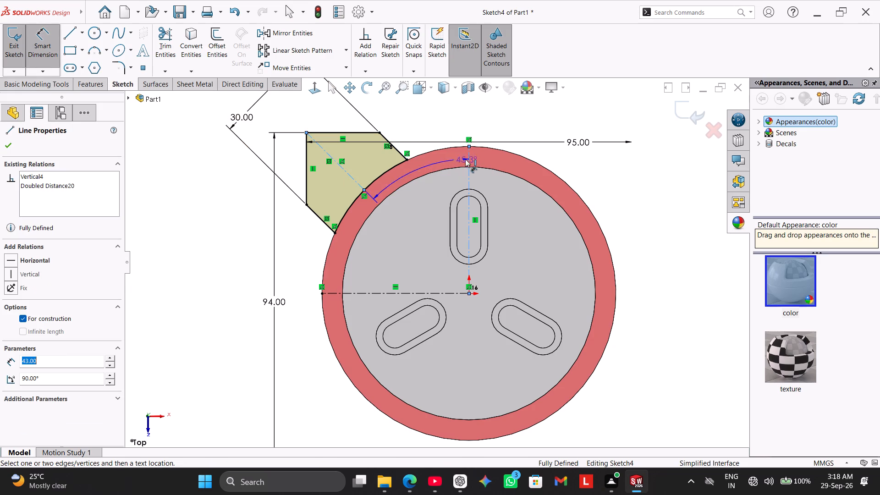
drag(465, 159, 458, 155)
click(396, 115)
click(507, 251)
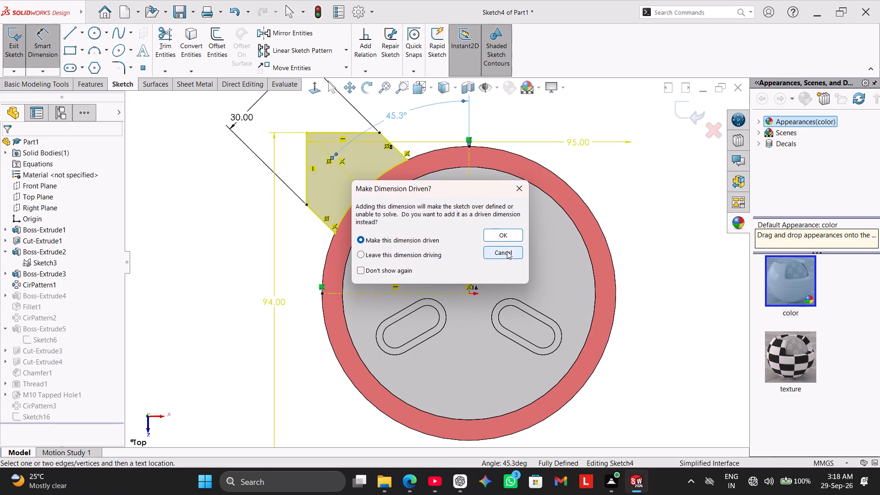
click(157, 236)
Exit the lug sketch, keeping its changes.
click(17, 54)
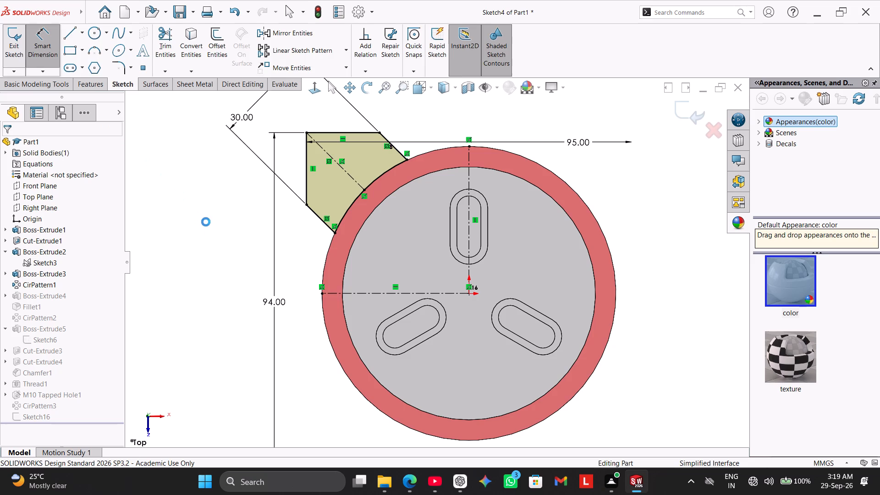
Cut the six-sided pocket profile on the lug's flange face with a blind Extruded Cut 6 mm deep.
middle_drag(219, 229, 240, 253)
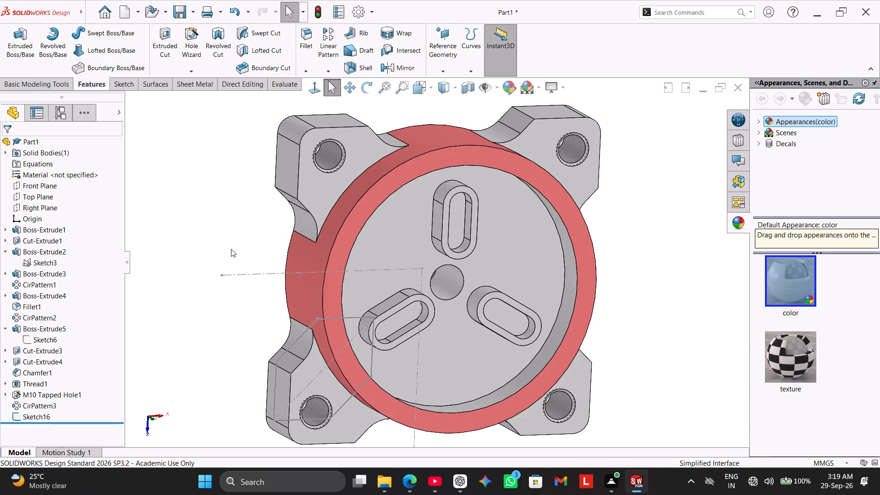
middle_drag(232, 244, 245, 236)
middle_drag(237, 237, 319, 284)
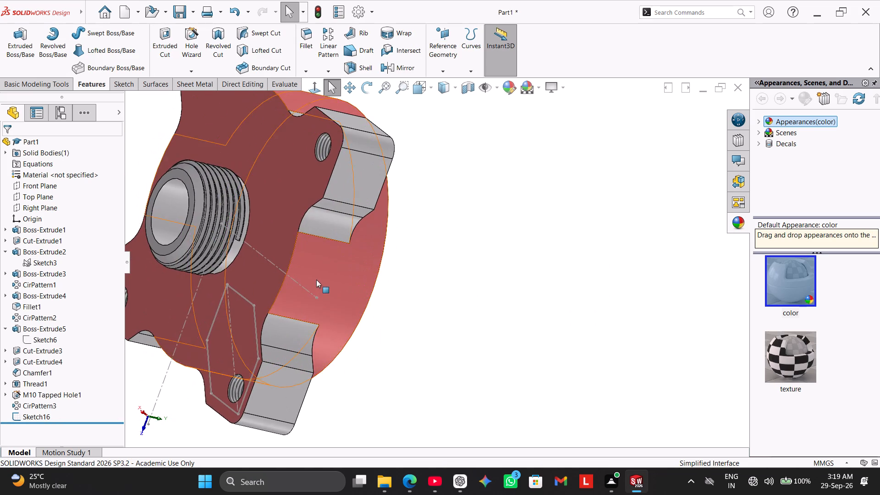
scroll(316, 280, up, 2)
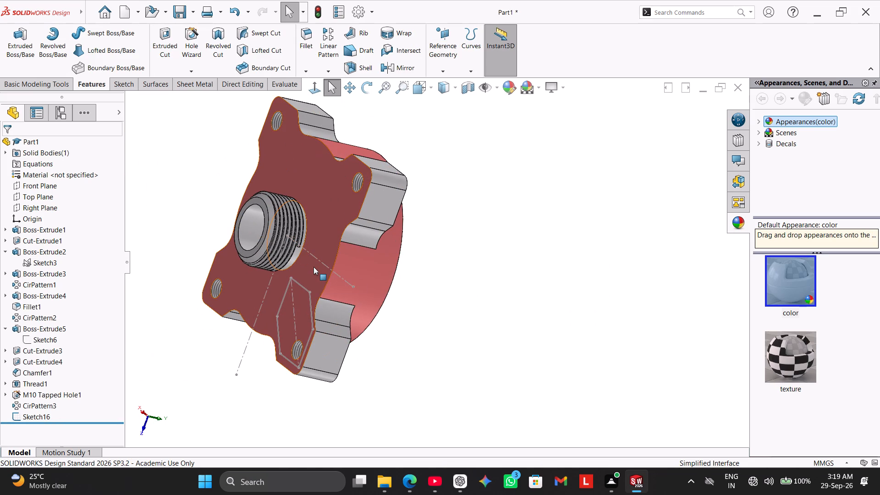
scroll(314, 261, up, 1)
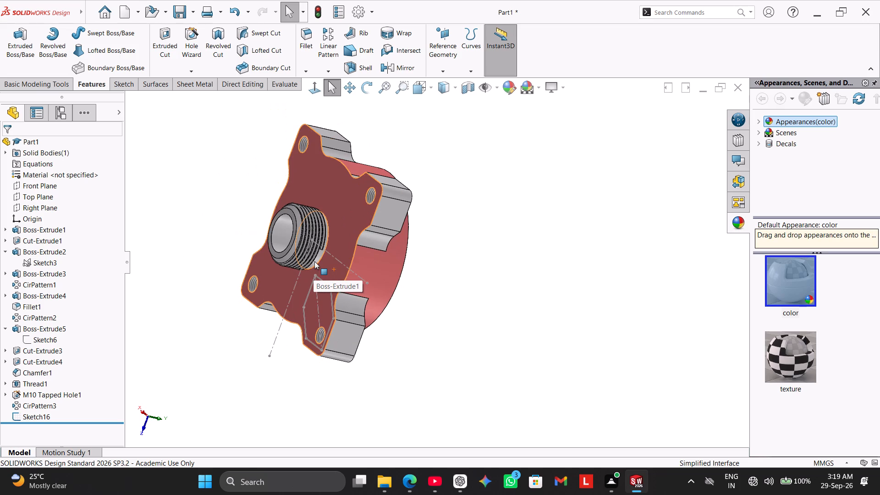
middle_drag(307, 274, 351, 327)
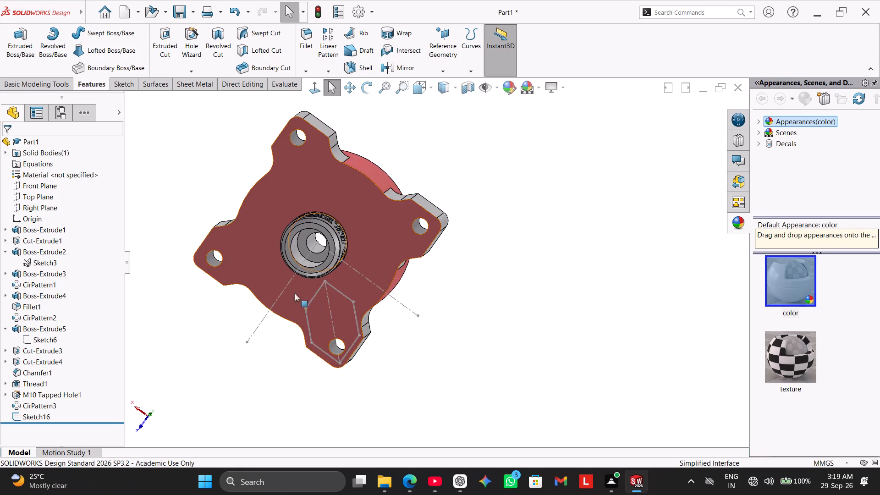
click(163, 50)
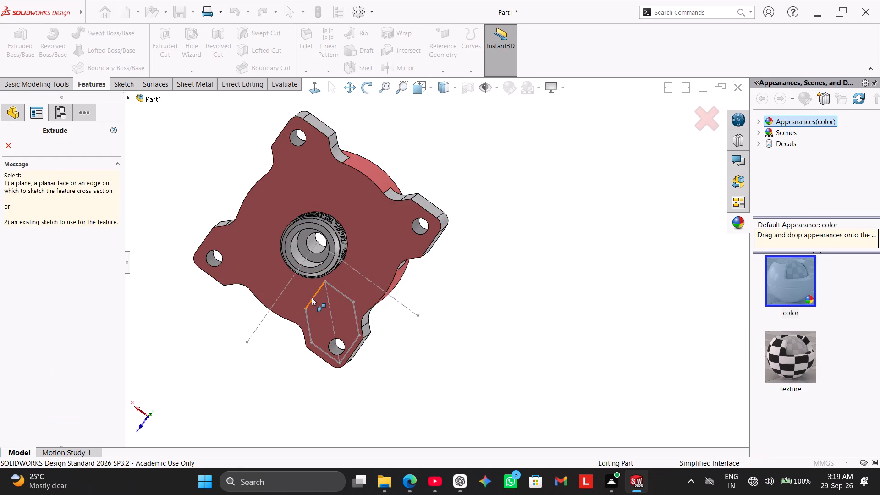
click(313, 297)
middle_drag(285, 372, 275, 369)
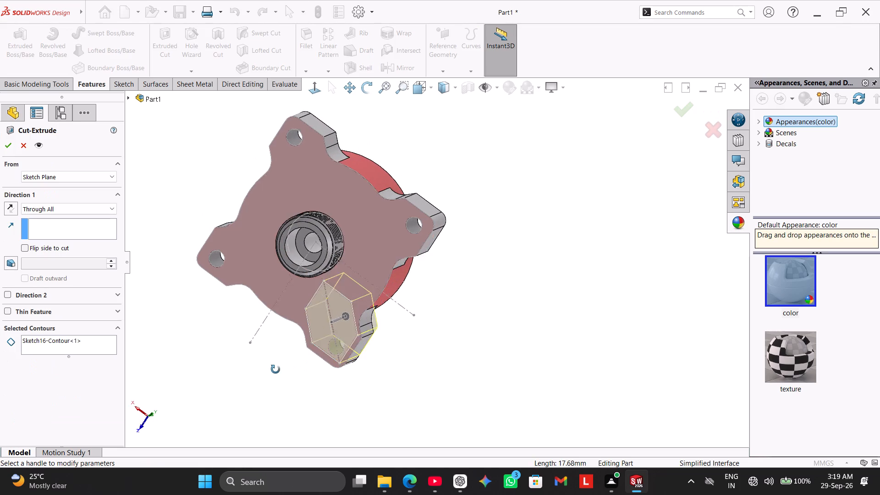
middle_drag(275, 369, 212, 362)
click(55, 211)
click(56, 217)
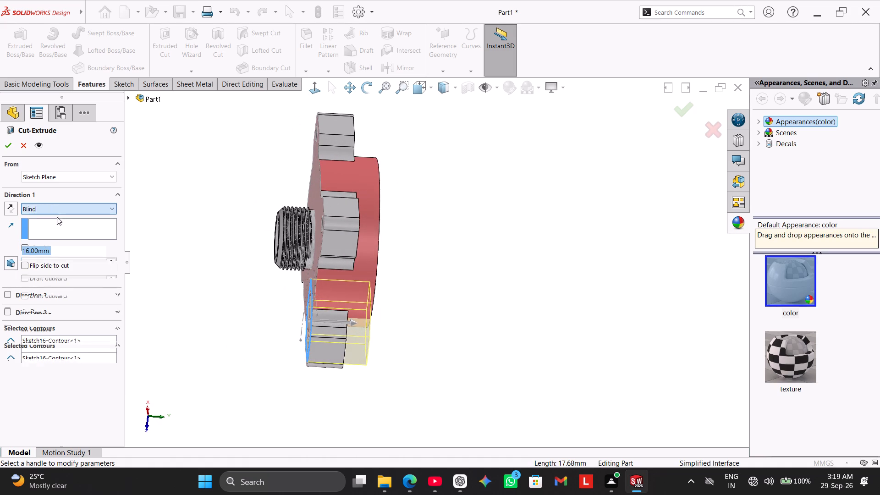
key(6)
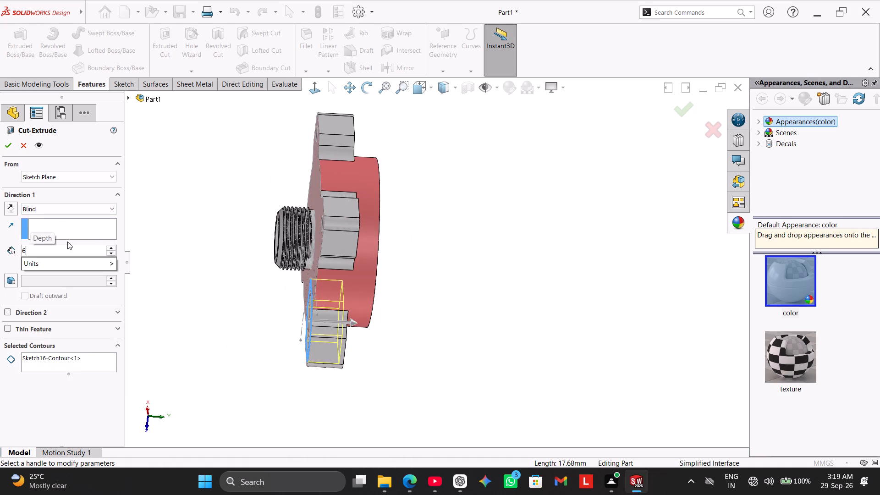
key(Return)
click(14, 145)
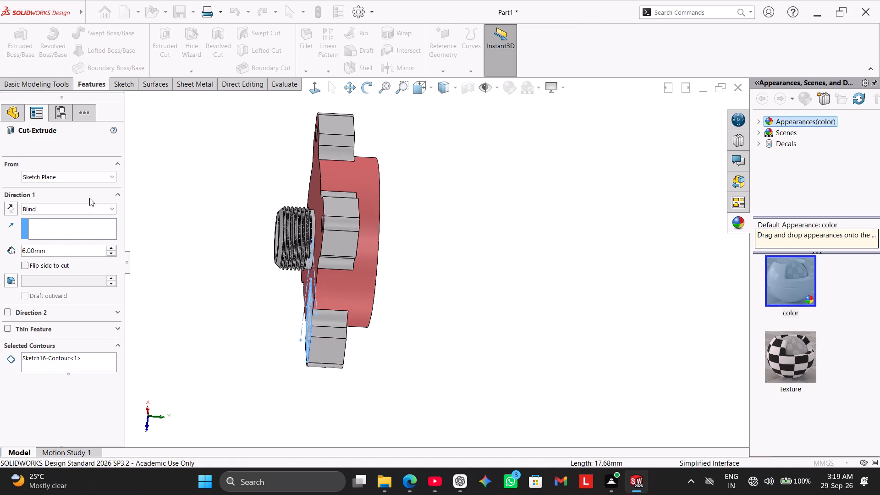
Inspect the new six-sided pocket and the surrounding lugs from the threaded-boss side of the part.
drag(164, 217, 171, 226)
middle_drag(192, 257, 287, 261)
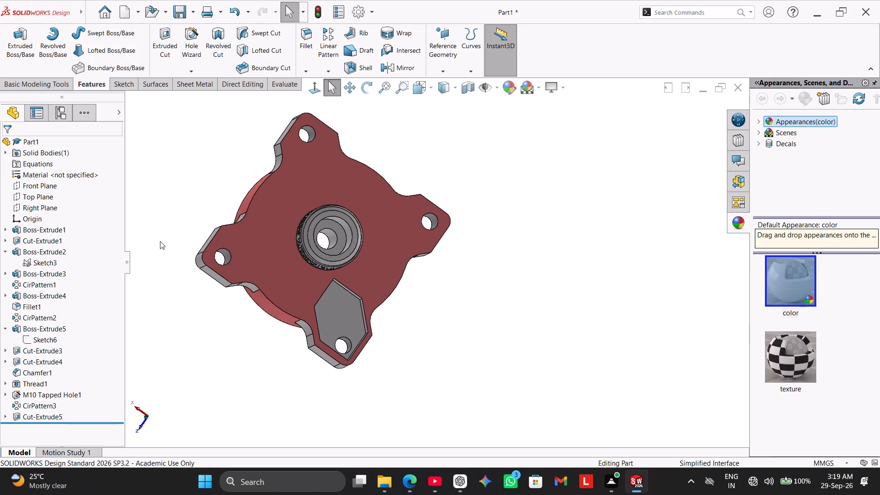
right_drag(147, 237, 271, 146)
middle_drag(241, 312, 333, 176)
middle_drag(271, 299, 279, 233)
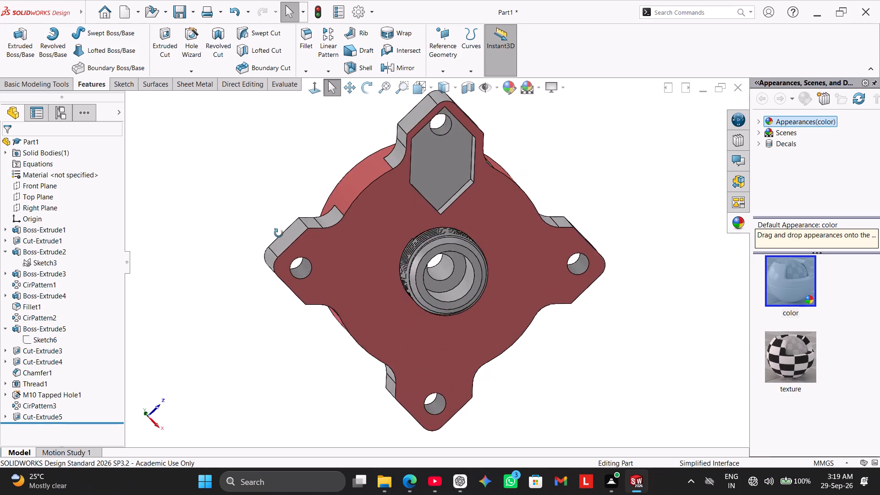
middle_drag(279, 233, 242, 198)
scroll(362, 181, up, 2)
middle_drag(346, 185, 379, 209)
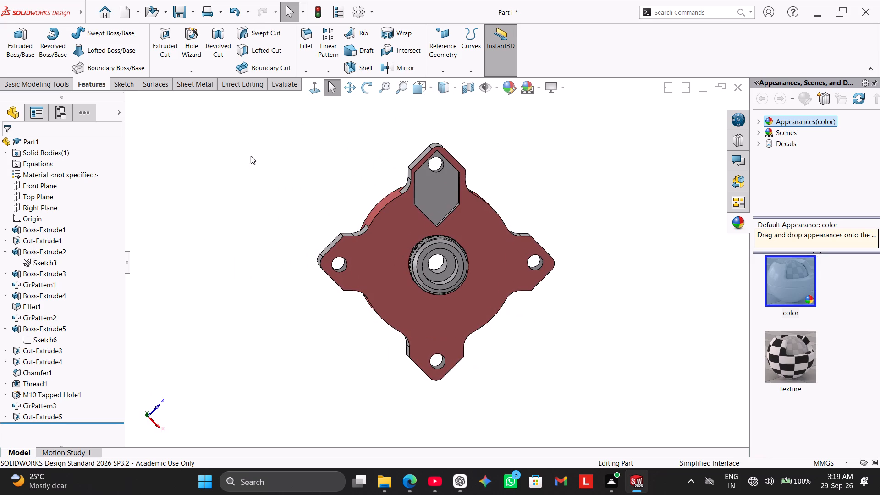
Fillet all six corner edges of the lug's six-sided pocket with a symmetric 5 mm radius.
drag(300, 34, 304, 33)
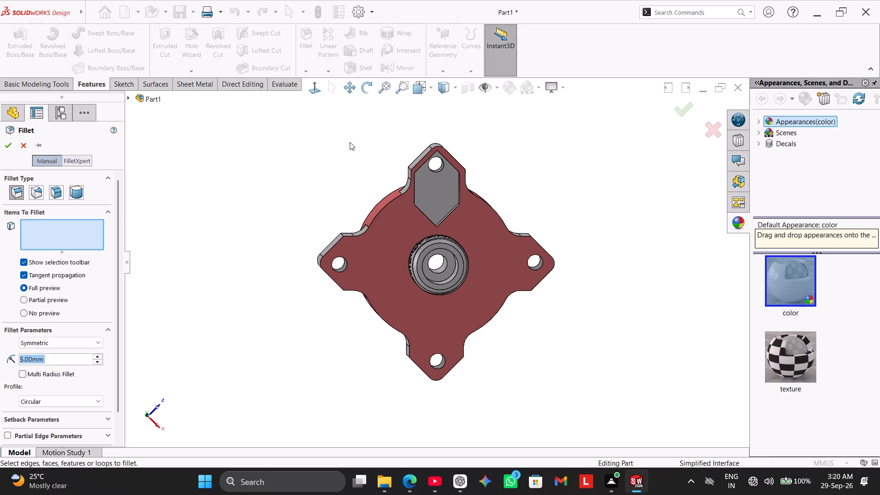
middle_drag(325, 159, 305, 150)
scroll(344, 148, down, 2)
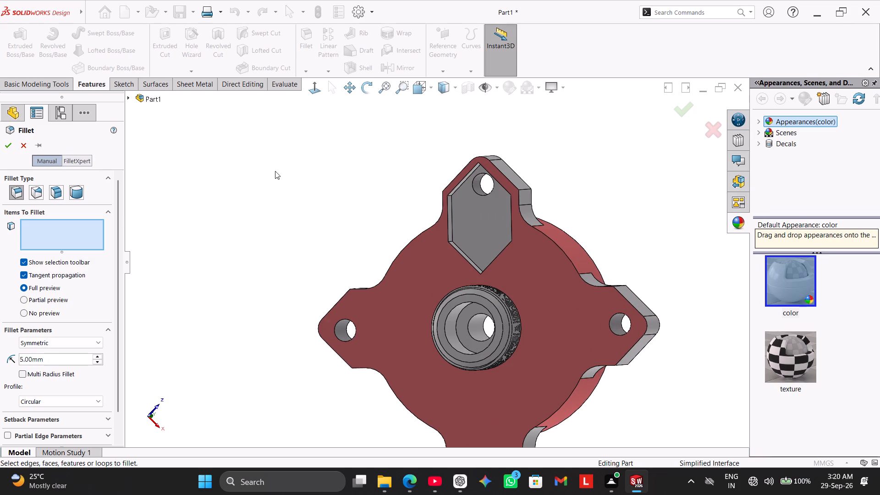
scroll(474, 203, down, 3)
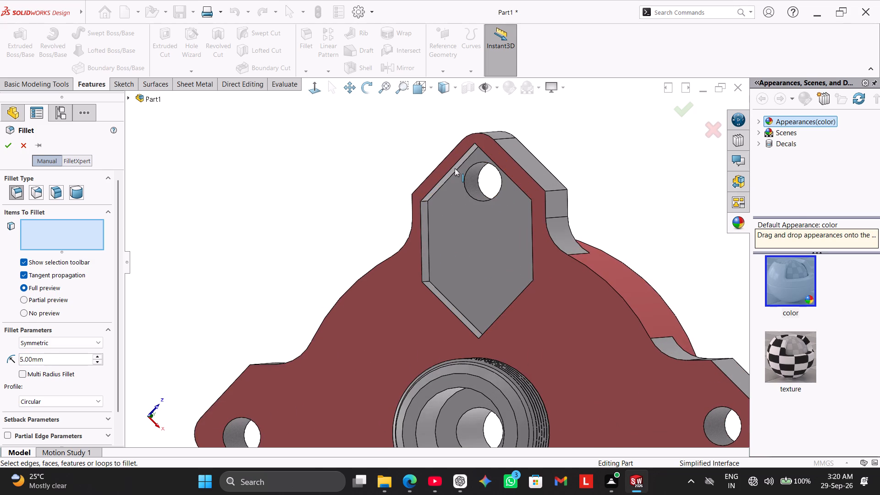
middle_drag(345, 156, 367, 127)
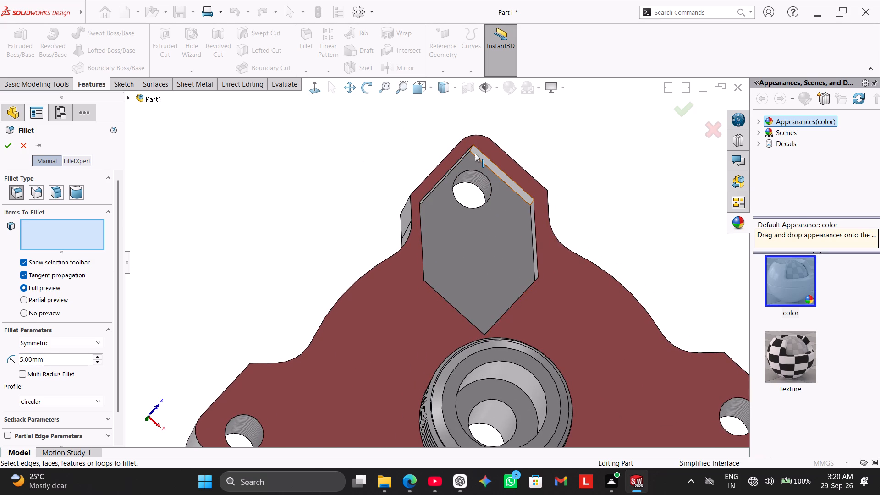
scroll(480, 165, down, 4)
click(449, 156)
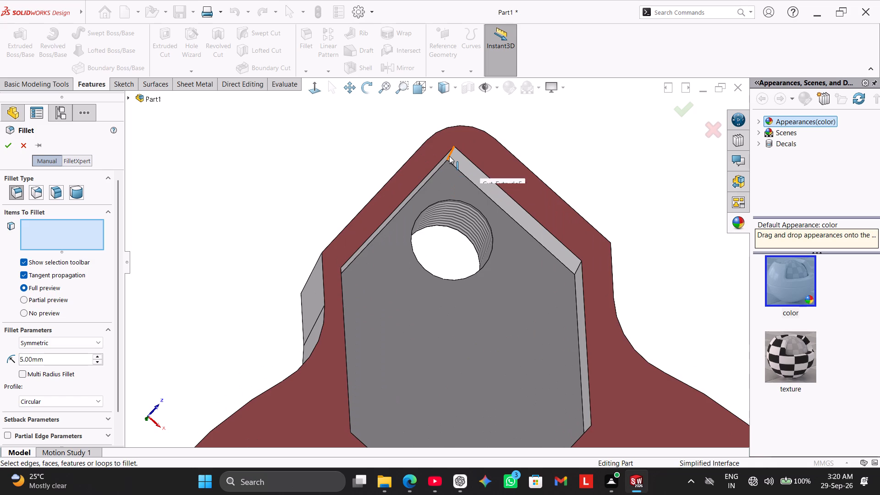
click(579, 267)
scroll(526, 308, up, 2)
middle_drag(507, 318, 517, 372)
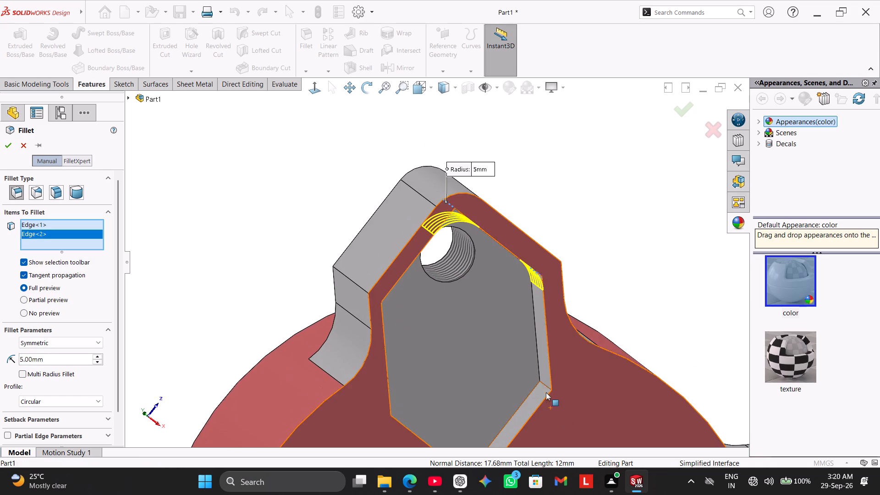
click(543, 384)
middle_drag(476, 385, 410, 315)
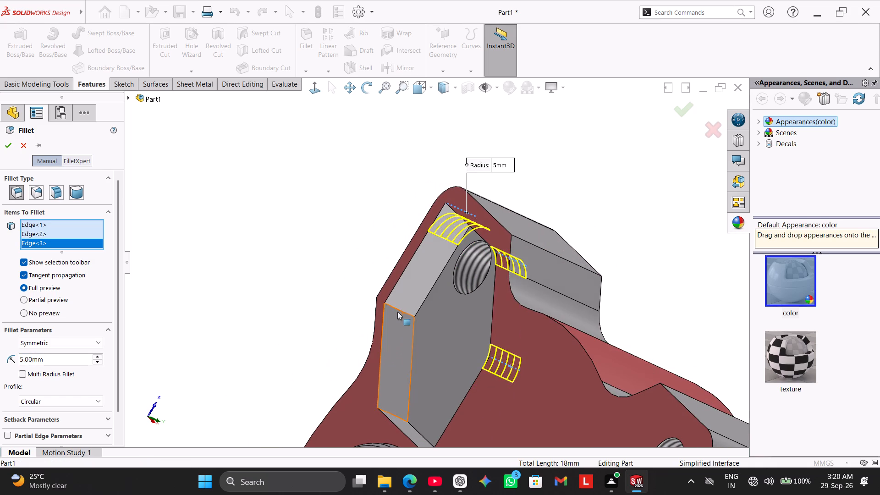
right_click(53, 230)
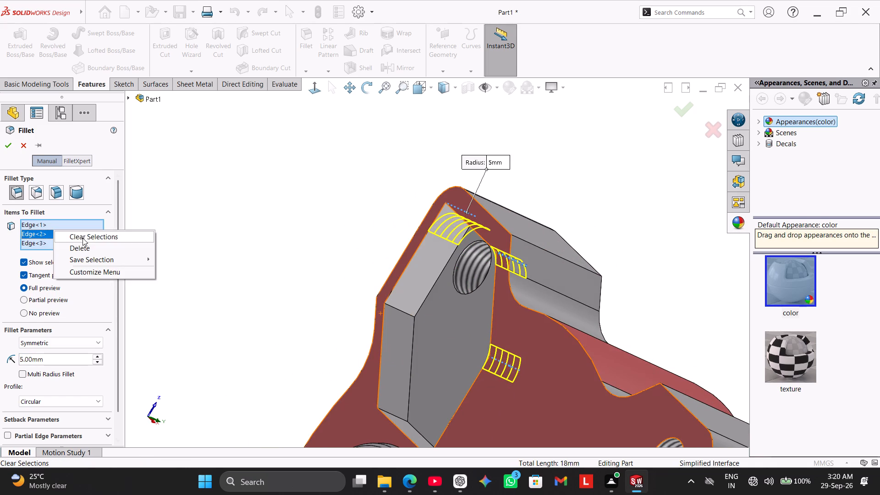
click(83, 237)
click(394, 307)
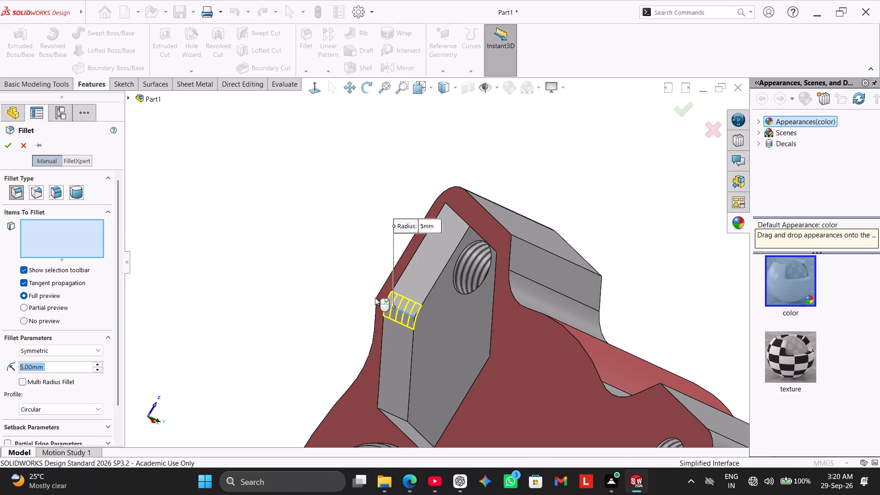
click(422, 278)
middle_drag(318, 295, 342, 335)
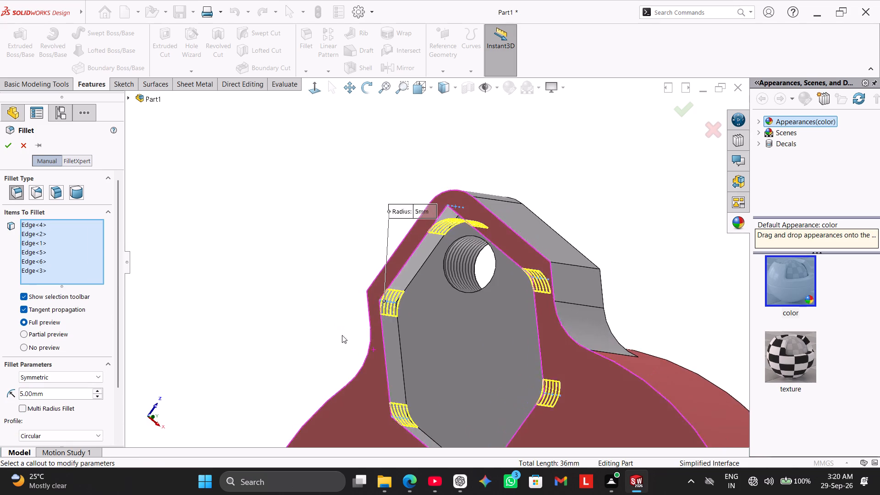
middle_drag(342, 335, 343, 334)
scroll(332, 335, up, 3)
middle_drag(326, 316, 347, 340)
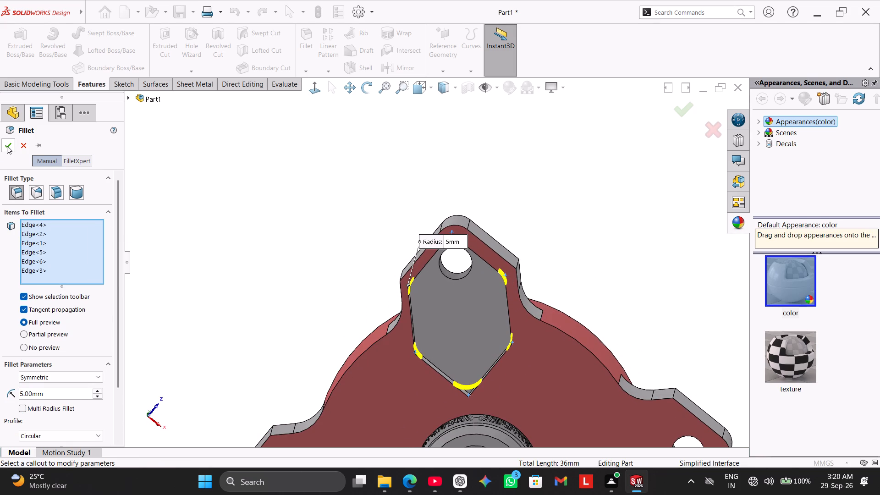
click(7, 146)
click(203, 294)
Inspect the filleted pocket, the threaded boss and the cup side of the part from several angles.
middle_drag(242, 310, 247, 299)
right_drag(257, 270, 318, 221)
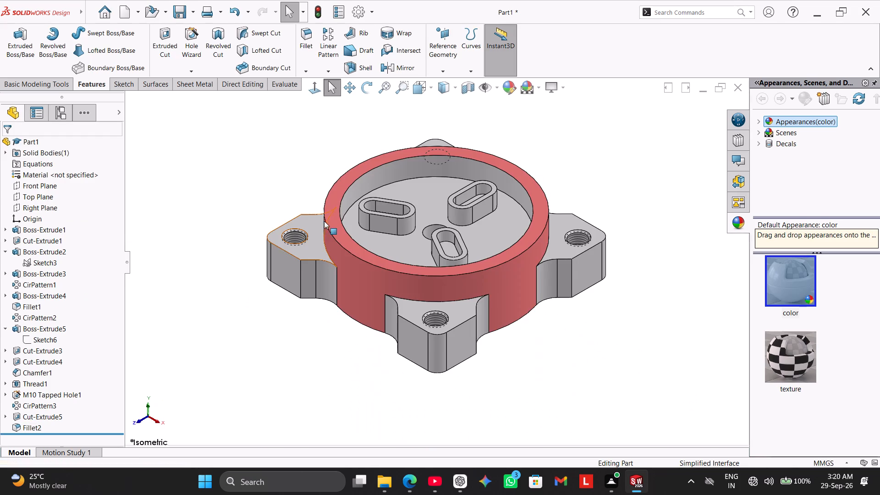
scroll(205, 273, up, 1)
middle_drag(214, 269, 249, 159)
middle_drag(235, 247, 240, 157)
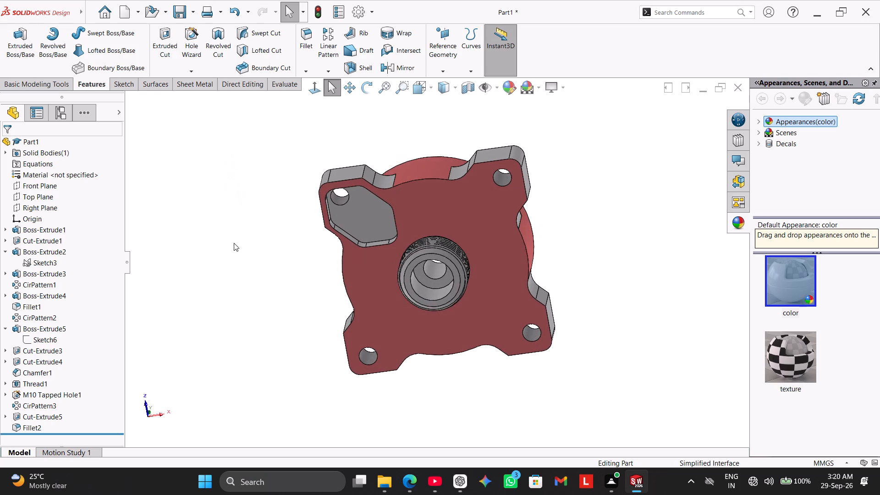
middle_drag(248, 212, 227, 308)
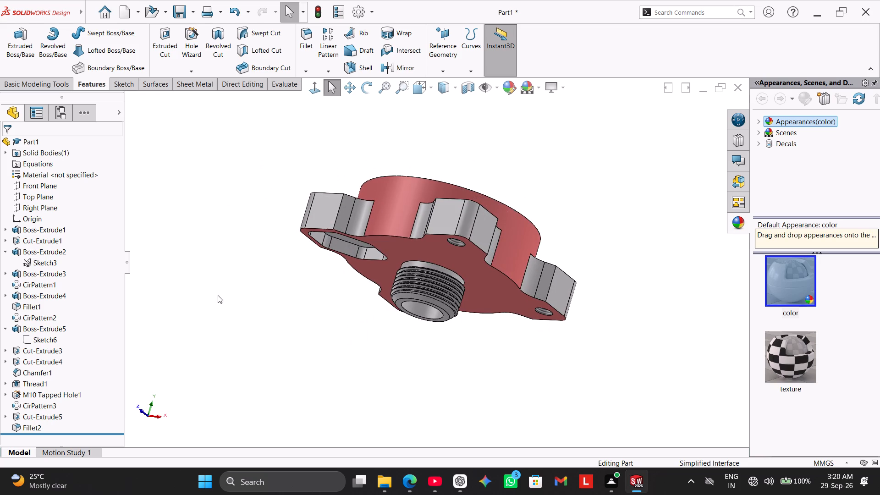
right_drag(225, 290, 335, 219)
middle_drag(211, 283, 247, 163)
scroll(225, 246, up, 1)
middle_drag(214, 257, 241, 181)
scroll(228, 227, up, 1)
middle_drag(236, 184, 238, 177)
scroll(237, 181, up, 1)
middle_drag(238, 177, 240, 176)
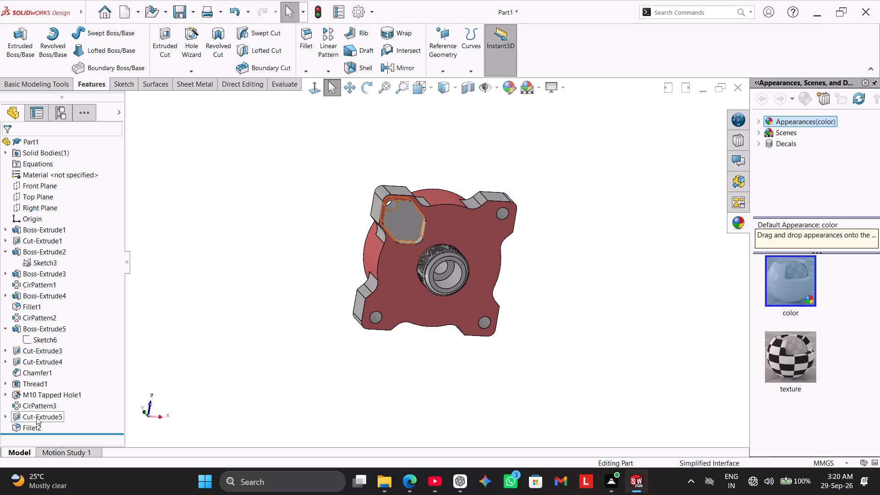
Circular-pattern the pocket cut and its corner fillet about the central bore, 4 instances equally spaced over 360°.
click(36, 417)
ctrl+click(28, 425)
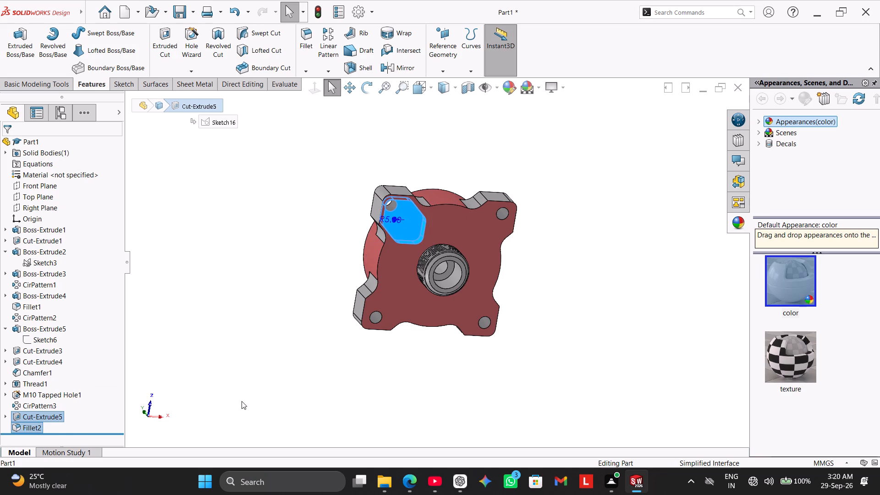
ctrl+middle_drag(242, 398, 219, 326)
ctrl+middle_drag(242, 358, 237, 348)
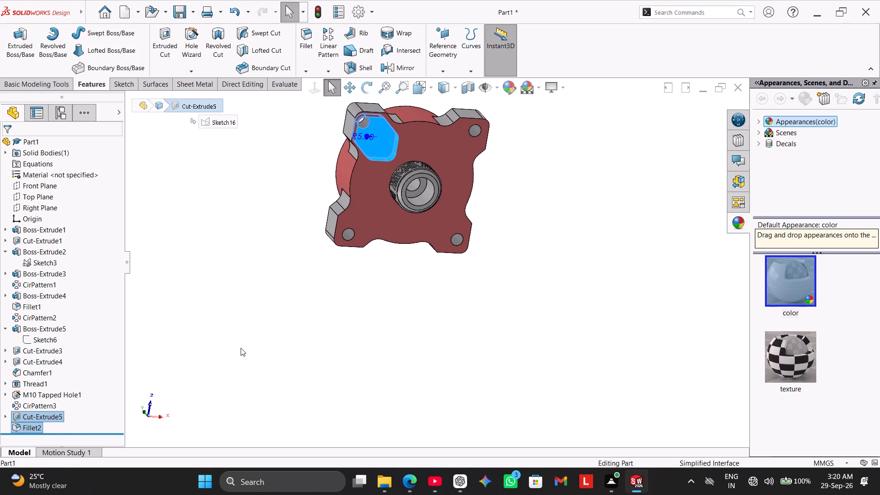
ctrl+middle_drag(242, 348, 256, 372)
middle_drag(245, 277, 229, 248)
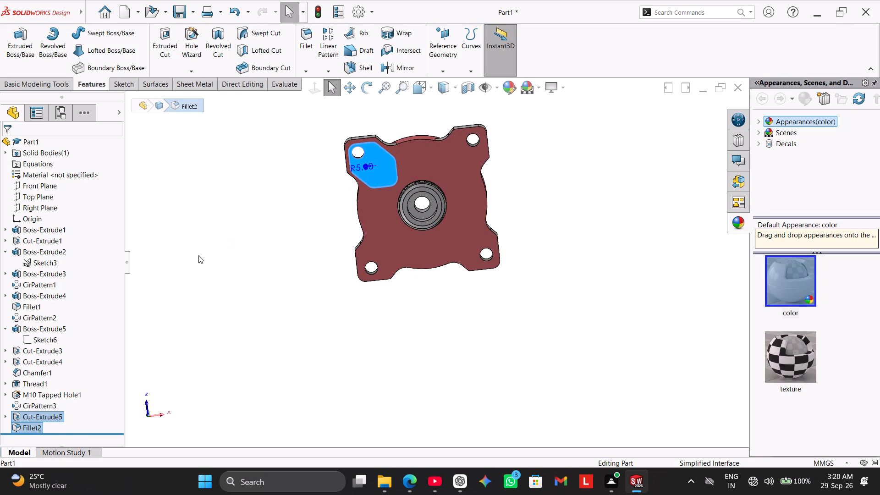
click(327, 74)
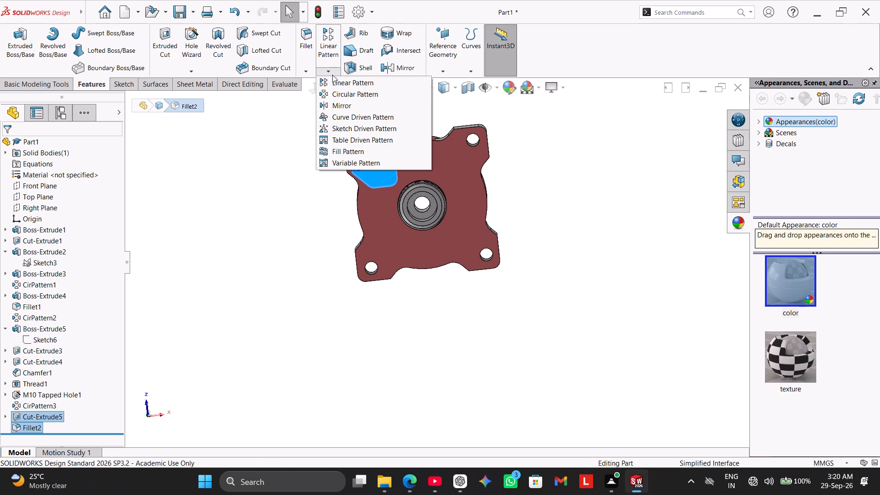
click(343, 94)
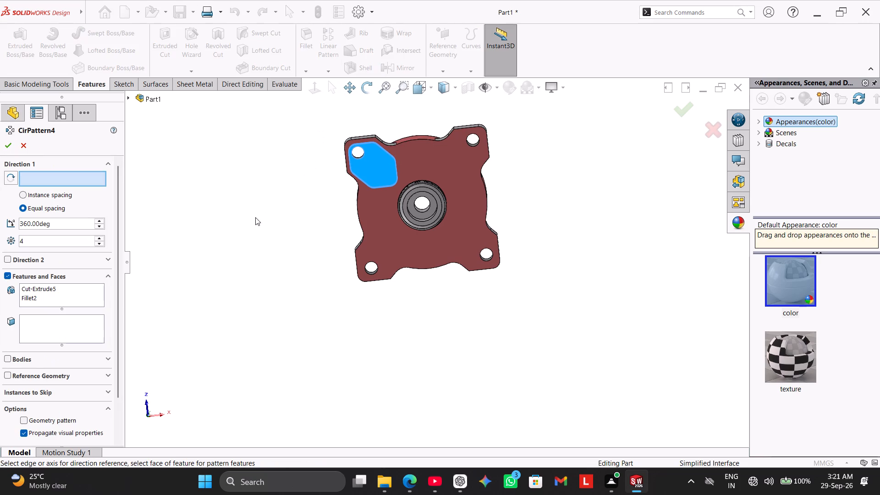
middle_drag(216, 249, 215, 193)
scroll(217, 220, up, 1)
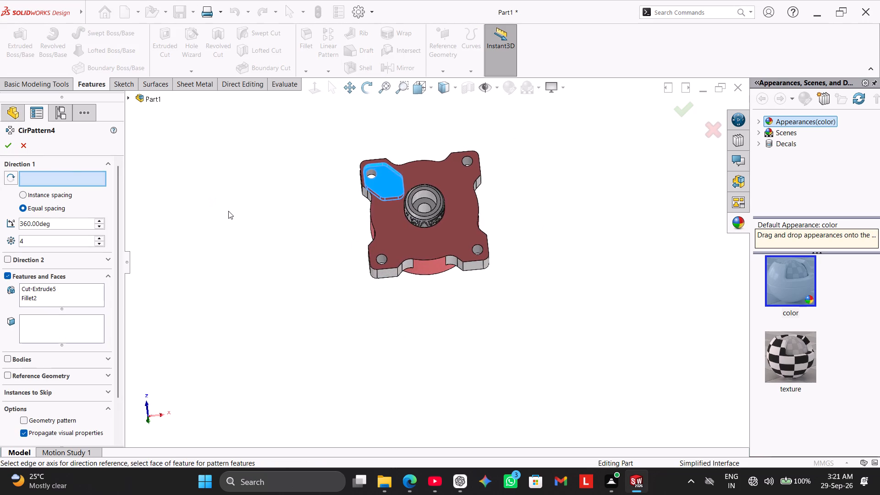
scroll(229, 211, down, 2)
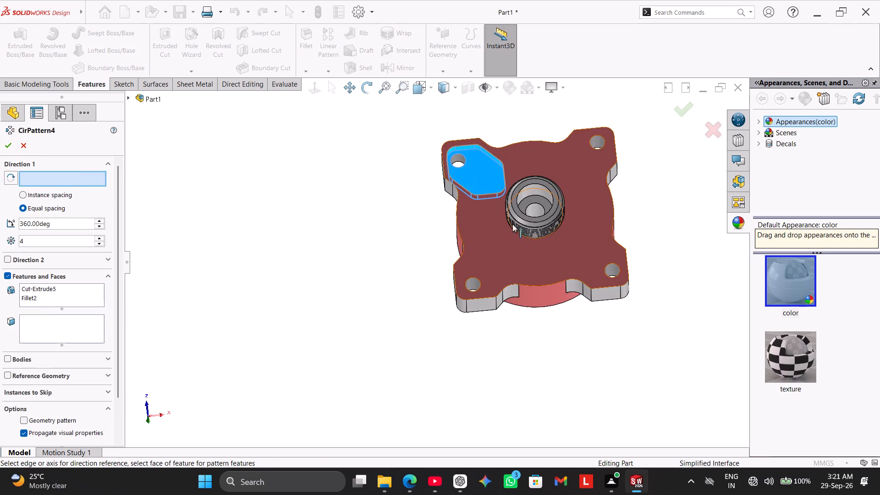
click(538, 206)
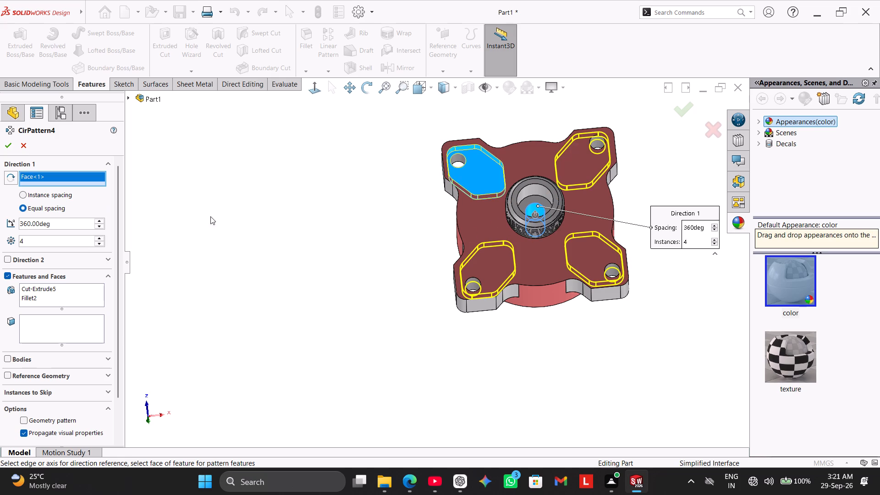
middle_drag(289, 235, 298, 277)
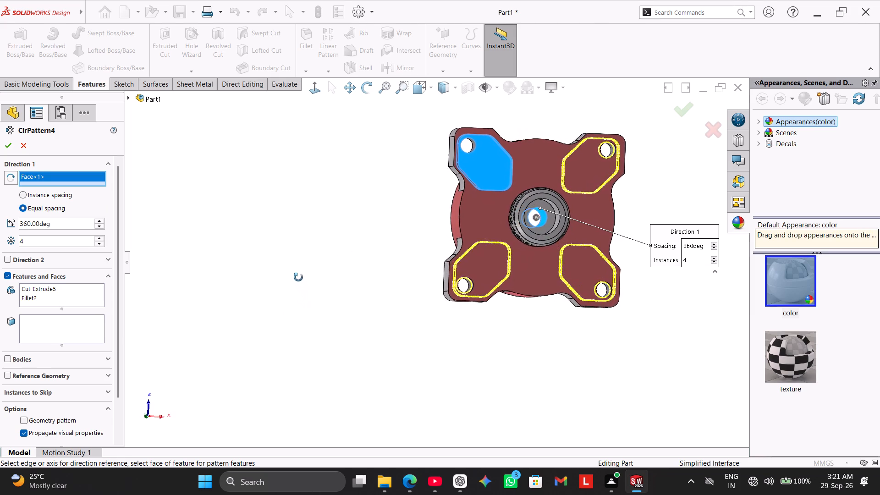
middle_drag(298, 277, 295, 275)
click(3, 145)
click(245, 268)
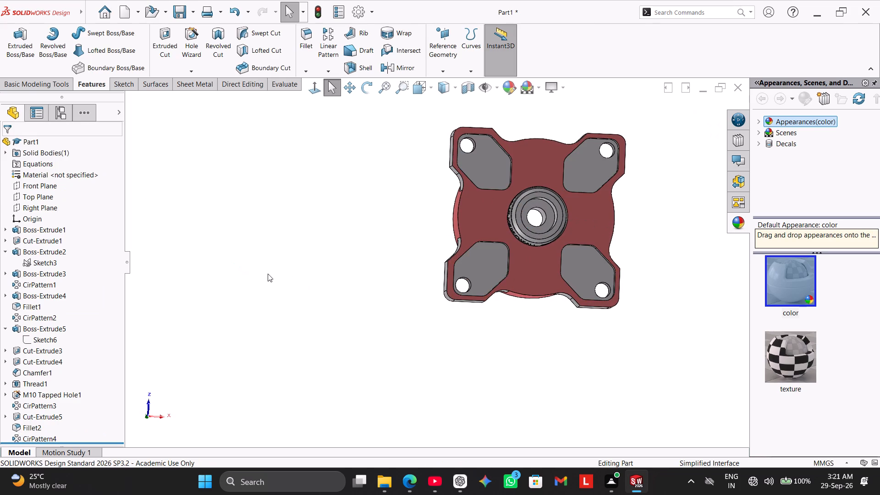
Inspect the patterned lug pockets on the flange face and the cup side of the part.
middle_drag(299, 293, 298, 289)
right_drag(259, 309, 318, 265)
middle_drag(215, 294, 289, 214)
middle_drag(210, 306, 265, 222)
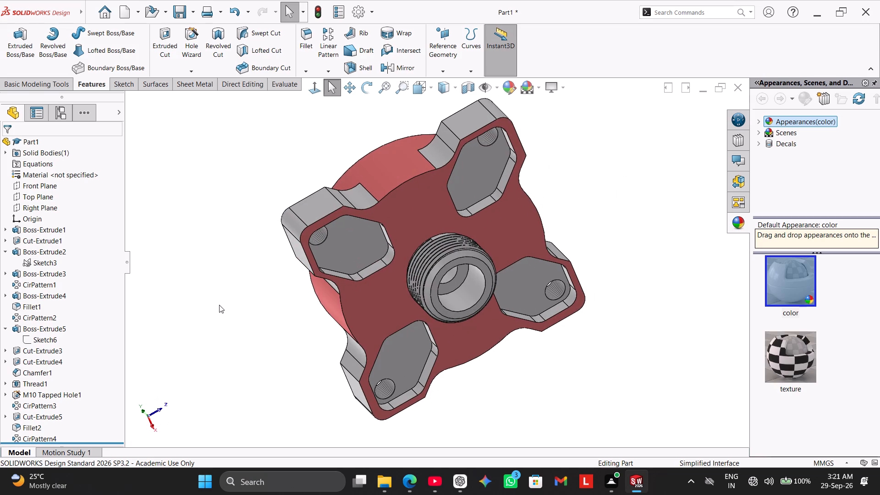
middle_drag(218, 301, 220, 270)
middle_drag(172, 335, 142, 295)
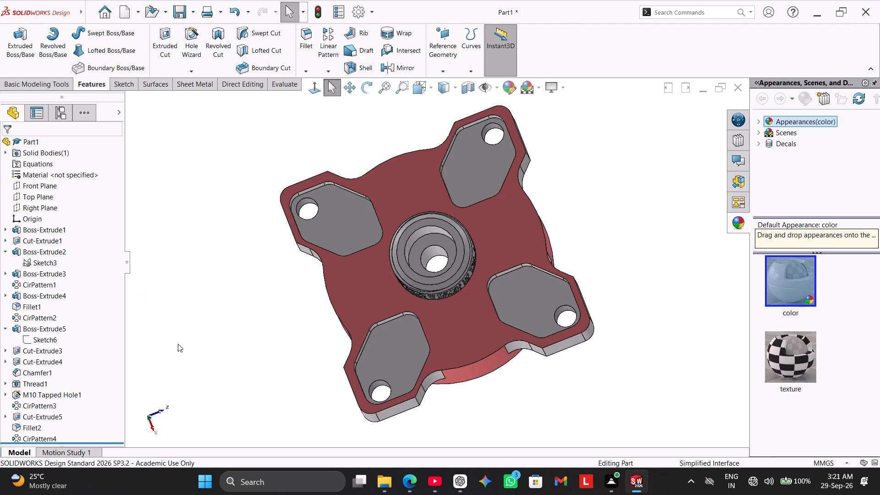
right_drag(177, 345, 313, 288)
click(250, 341)
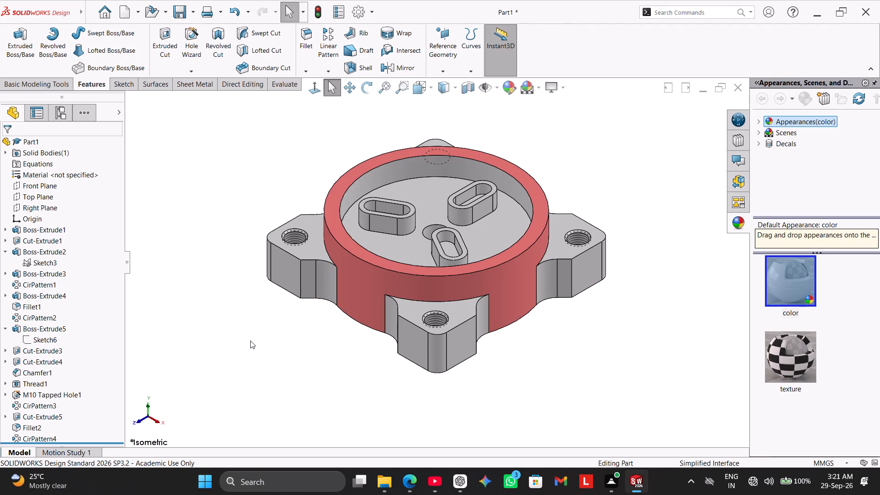
middle_drag(255, 349, 252, 406)
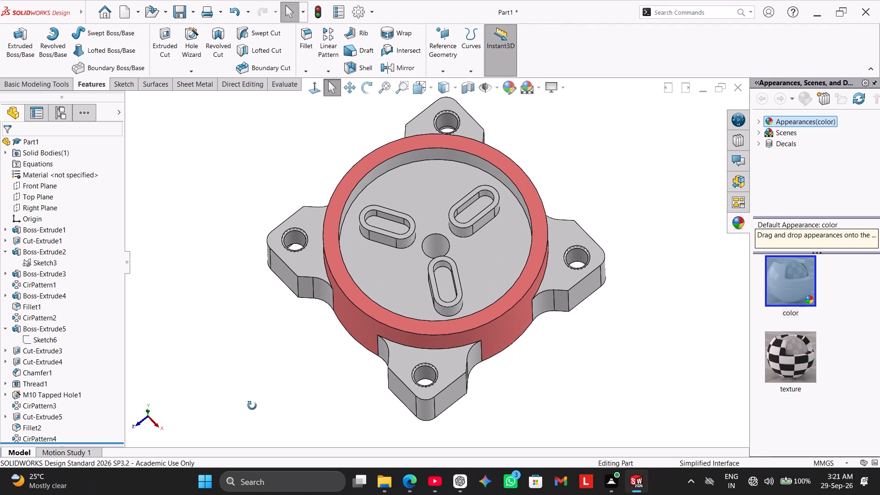
middle_drag(252, 406, 255, 406)
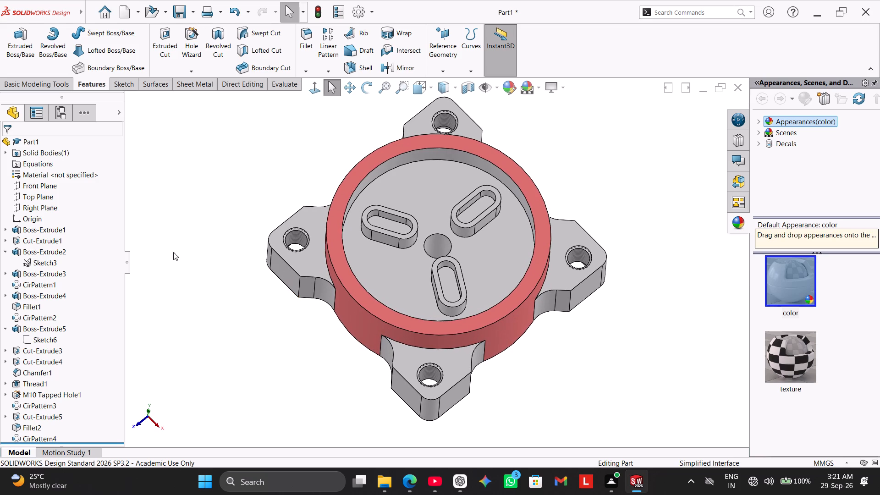
Apply a light red appearance, RGB 255, 128, 128, to the whole part.
click(509, 90)
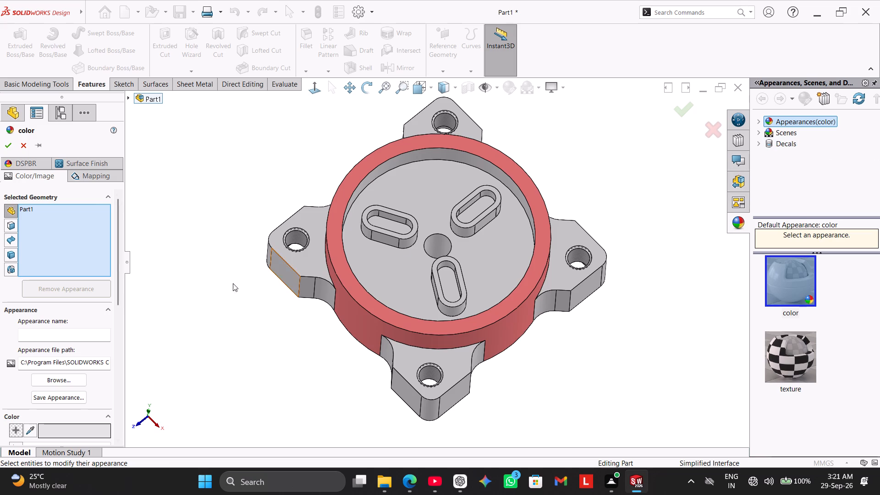
drag(119, 253, 101, 335)
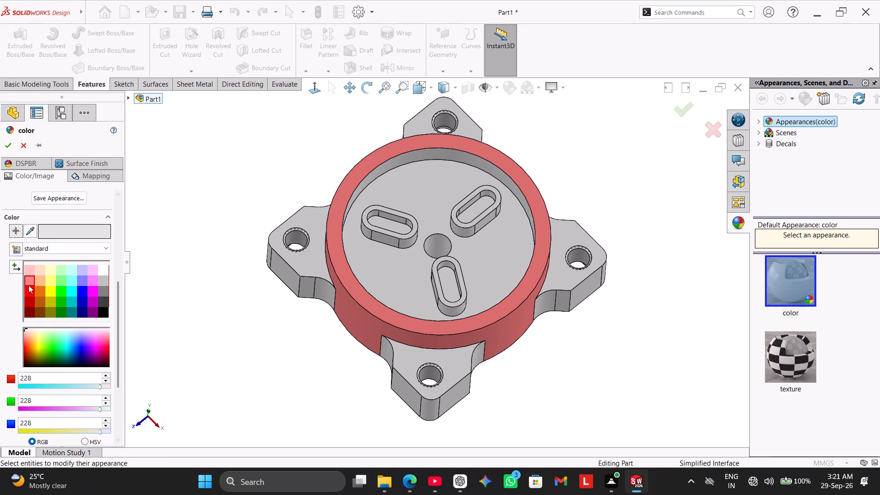
click(29, 281)
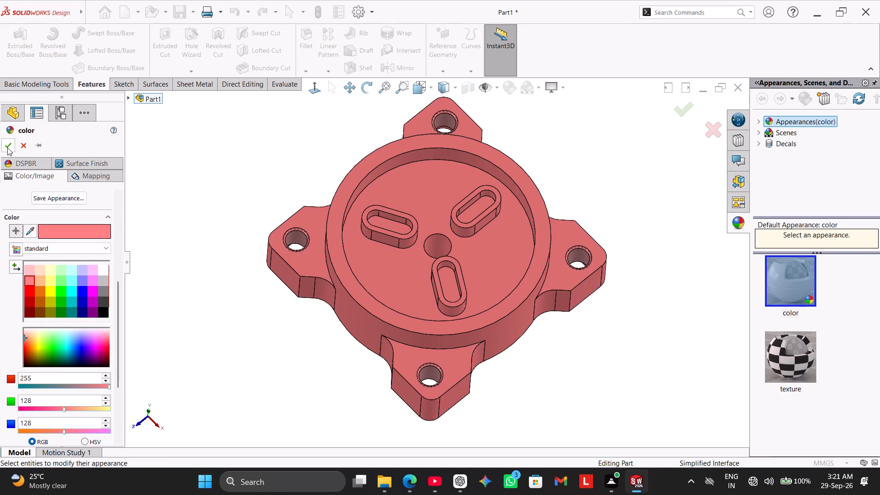
click(7, 148)
click(209, 371)
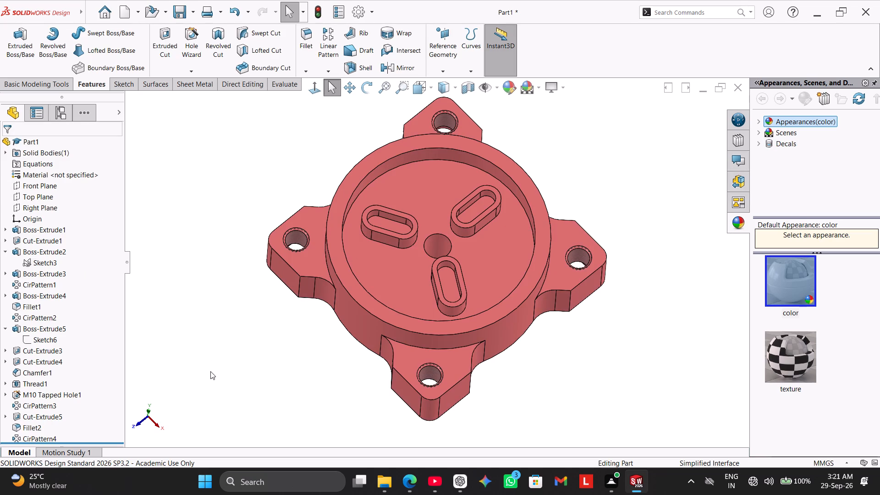
middle_drag(216, 367, 354, 291)
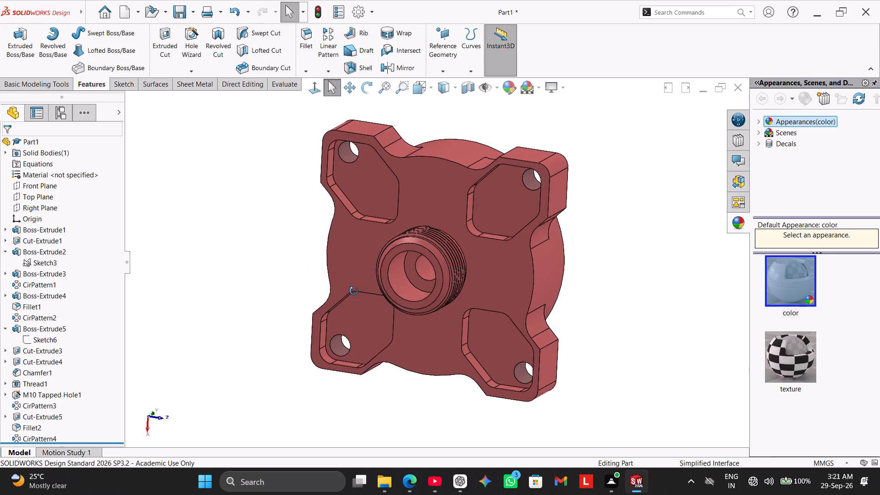
Inspect the coloured part from the flange face and the cup side, finishing in the isometric view.
middle_drag(354, 291, 356, 309)
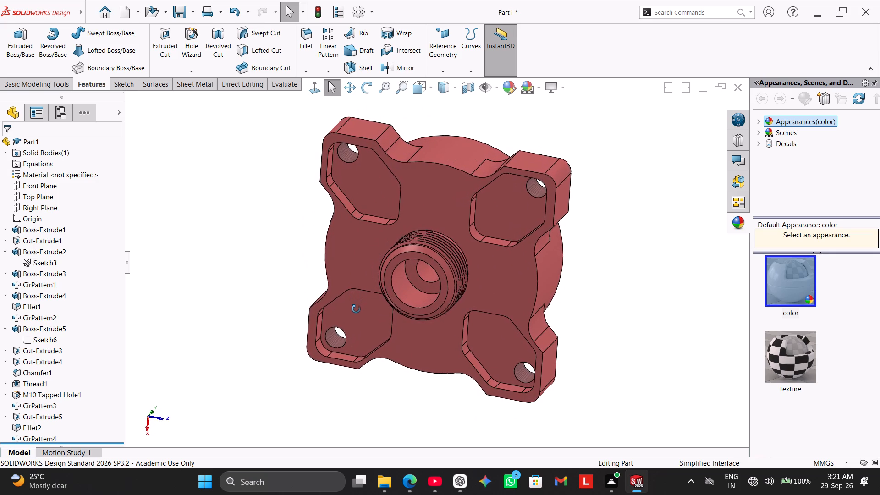
middle_drag(356, 309, 238, 374)
right_drag(242, 364, 343, 303)
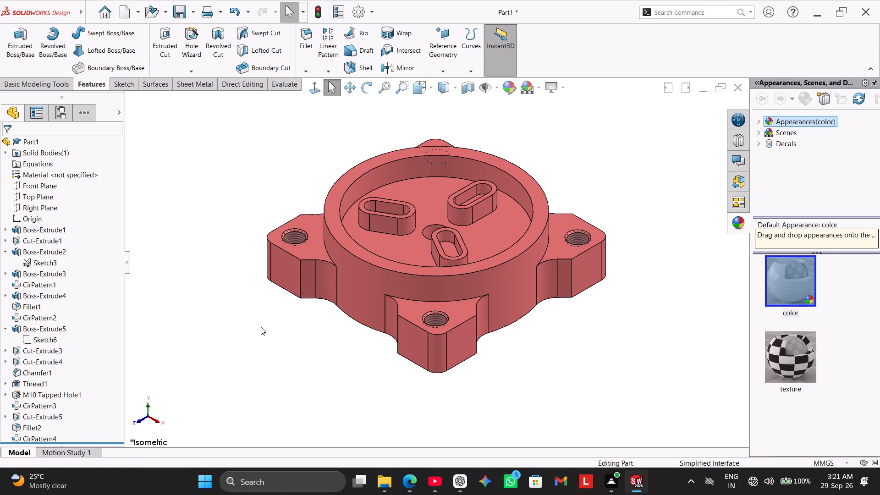
middle_drag(268, 330, 269, 380)
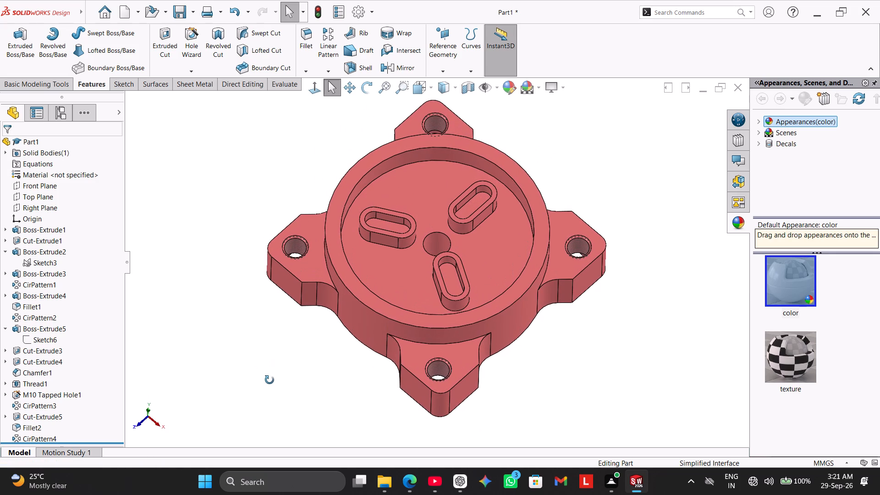
middle_drag(269, 380, 275, 426)
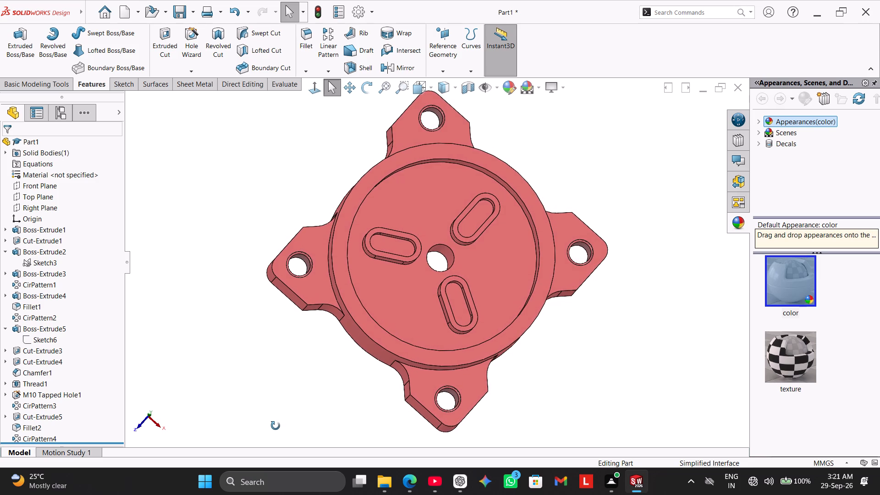
middle_drag(275, 426, 275, 426)
scroll(275, 418, down, 1)
right_drag(259, 404, 332, 336)
click(242, 332)
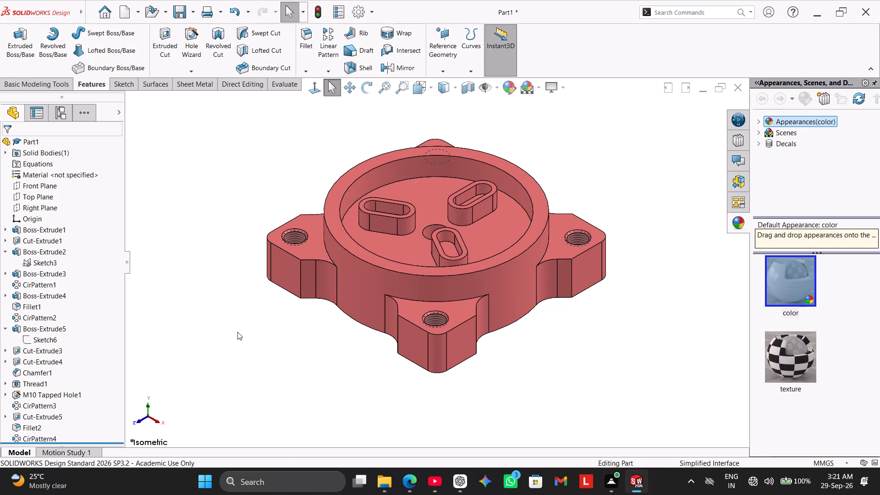
Start saving the part under a new name and copy the run name "Exercise 259 – Flanged Mounting Housing" from the ChatGPT conversation in Edge.
click(195, 12)
click(220, 38)
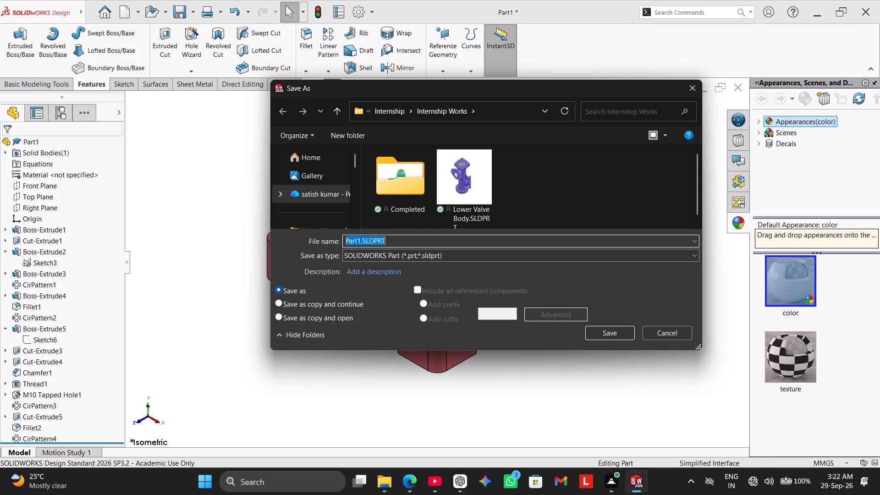
key(ctrl+v)
key(ctrl+v)
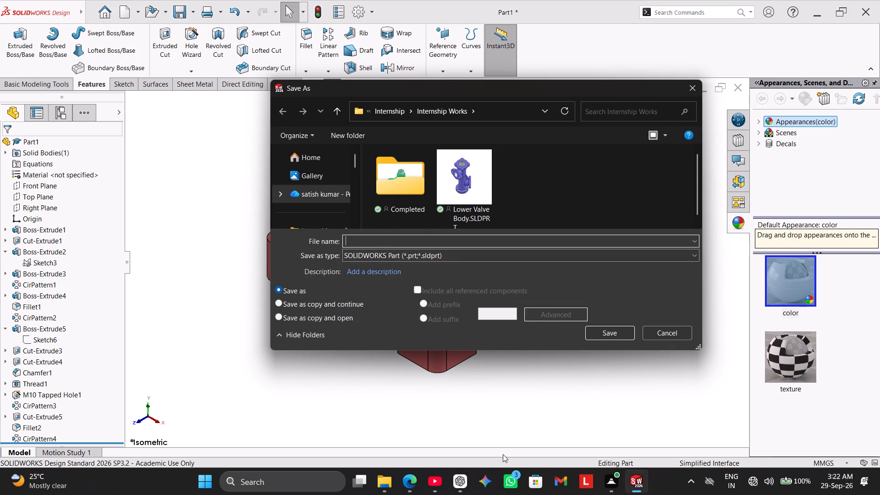
click(457, 477)
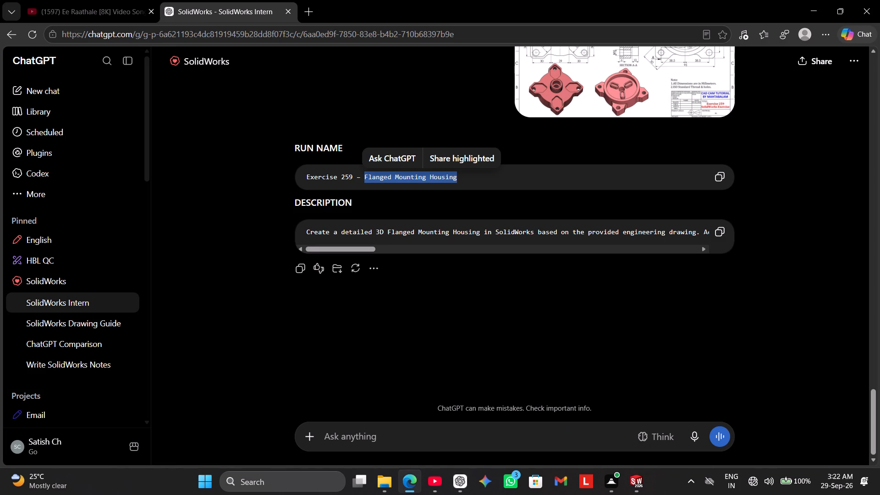
click(721, 178)
Back in SOLIDWORKS, save the part as "Flanged Mounting Housing" in the Internship Works folder, using the copied name without its "Exercise 259 –" prefix.
click(636, 483)
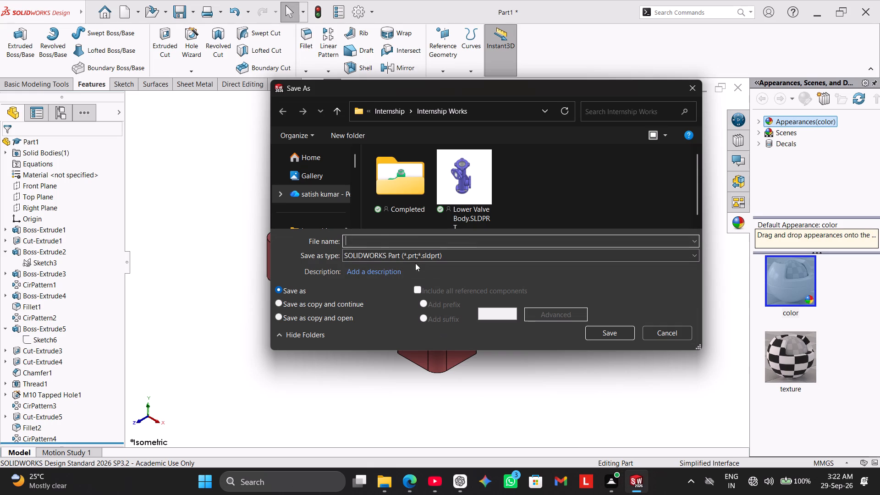
key(ctrl+v)
click(391, 237)
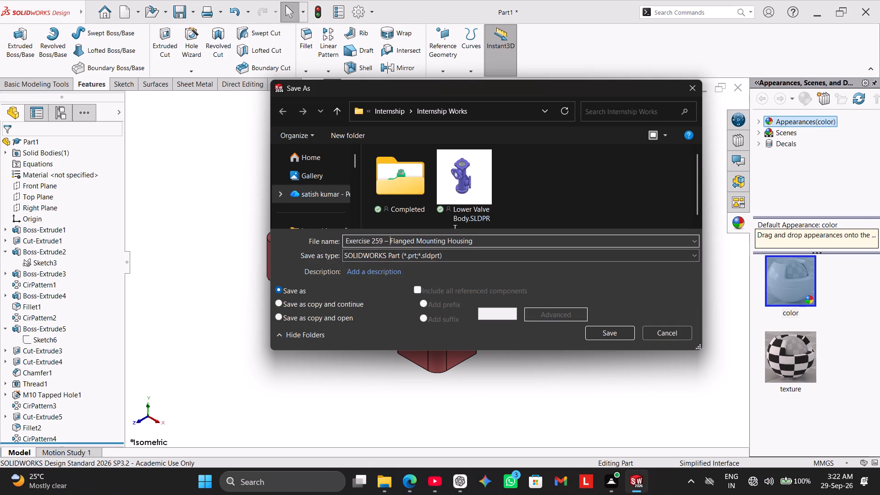
key(BackSpace)
key(BackSpace)
key(BackSpace)
key(BackSpace)
key(BackSpace)
key(BackSpace)
key(BackSpace)
key(BackSpace)
key(BackSpace)
key(BackSpace)
key(BackSpace)
key(BackSpace)
key(BackSpace)
key(BackSpace)
key(BackSpace)
key(BackSpace)
key(BackSpace)
key(BackSpace)
key(BackSpace)
key(BackSpace)
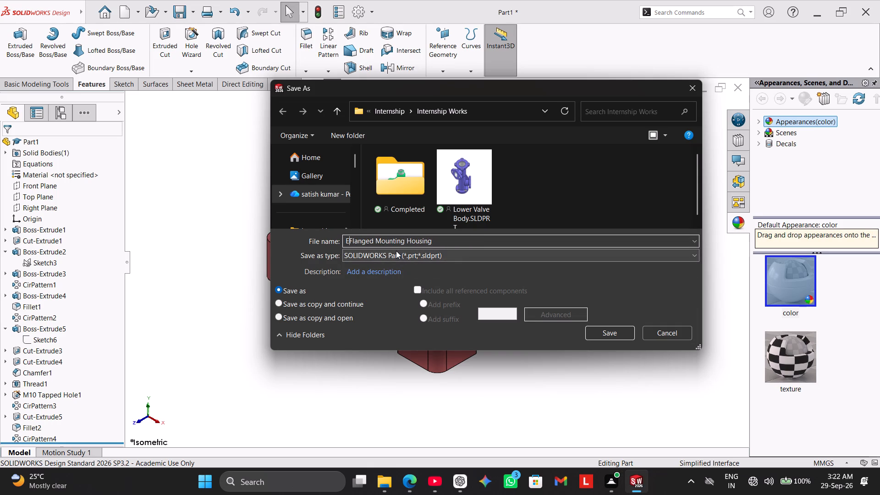
click(599, 330)
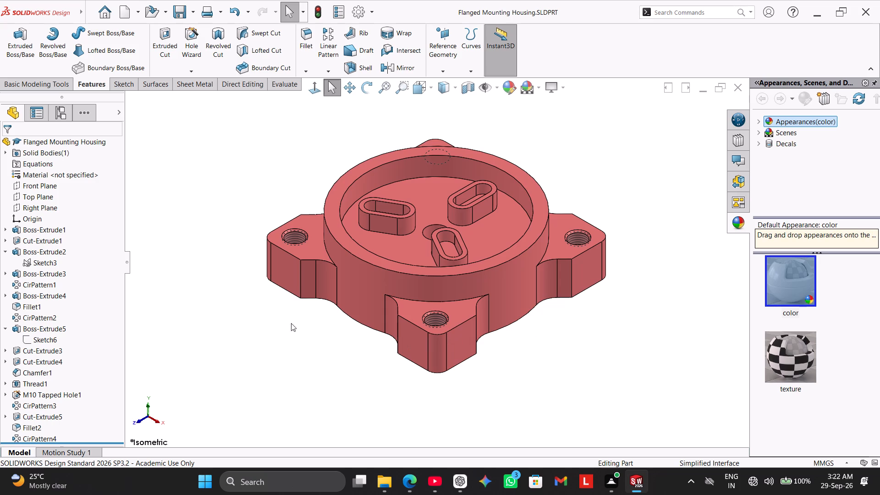
Save a copy of the part in Adobe Portable Document Format (PDF).
click(192, 7)
click(199, 40)
drag(436, 258, 436, 253)
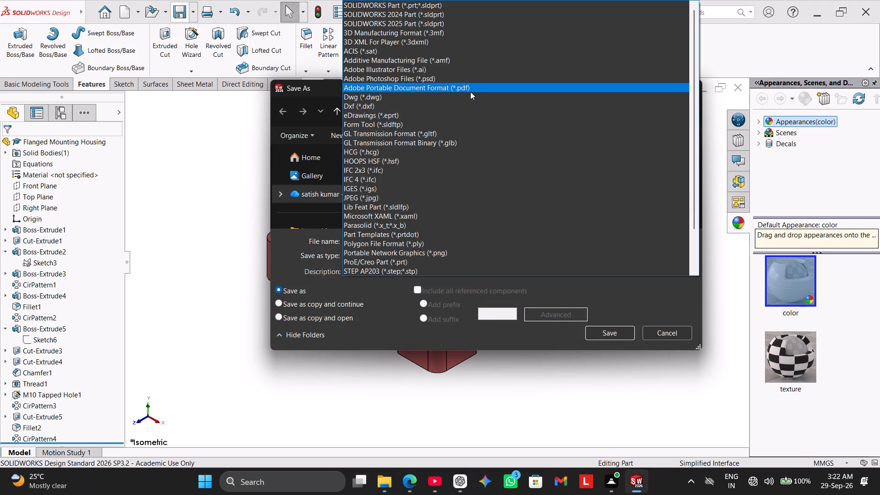
click(470, 87)
click(594, 351)
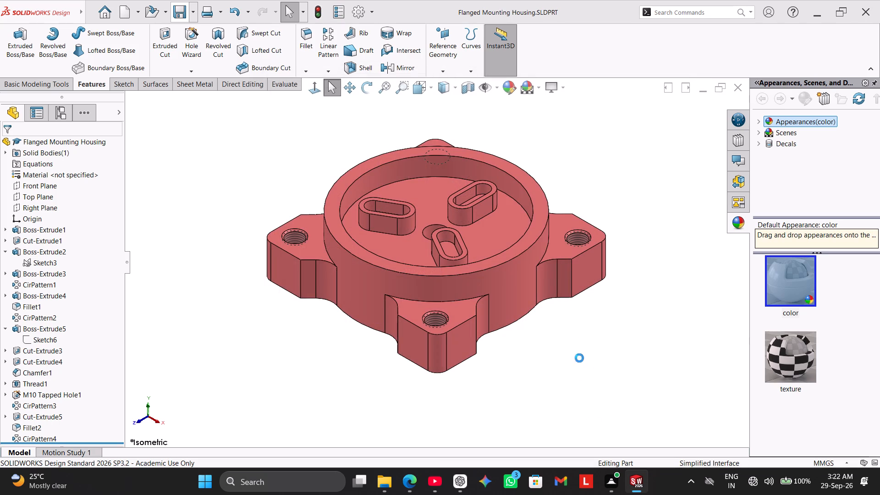